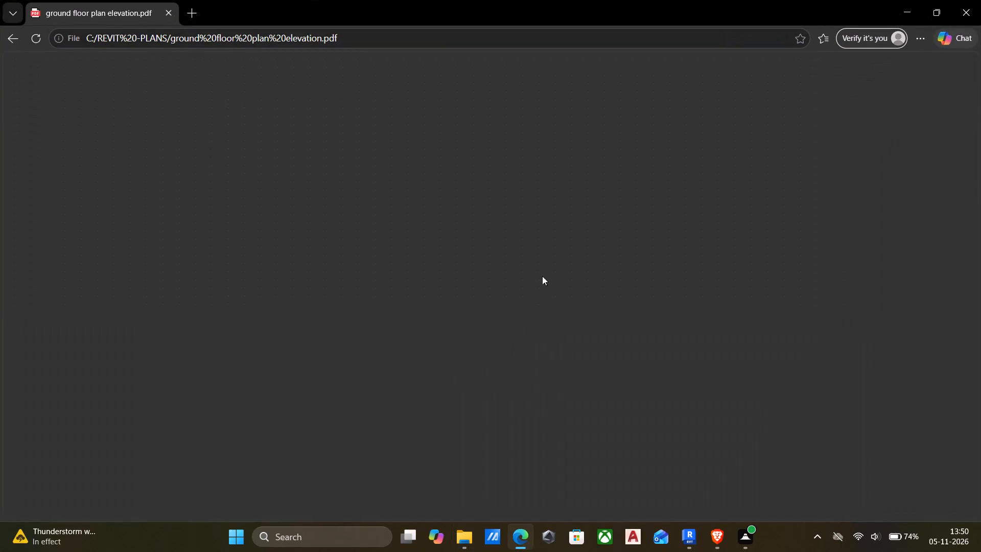
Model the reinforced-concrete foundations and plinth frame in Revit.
Look over the building's 3D view in the ground floor plan elevation PDF, and close the document.
{"action": "scroll", "coordinate": [575, 281], "scroll_direction": "down", "scroll_amount": 5}
{"action": "scroll", "coordinate": [613, 280], "scroll_direction": "up", "scroll_amount": 6}
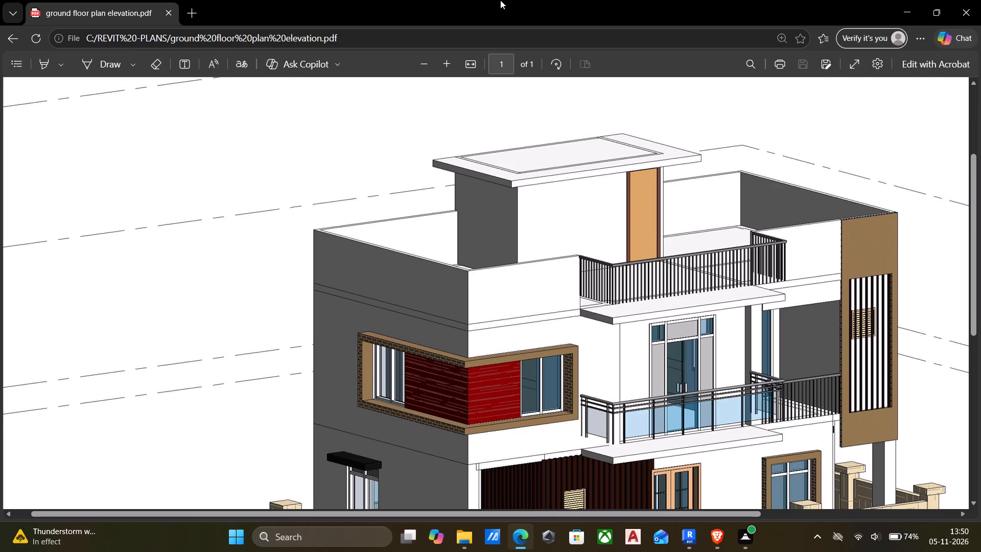
{"action": "left_click", "coordinate": [170, 13]}
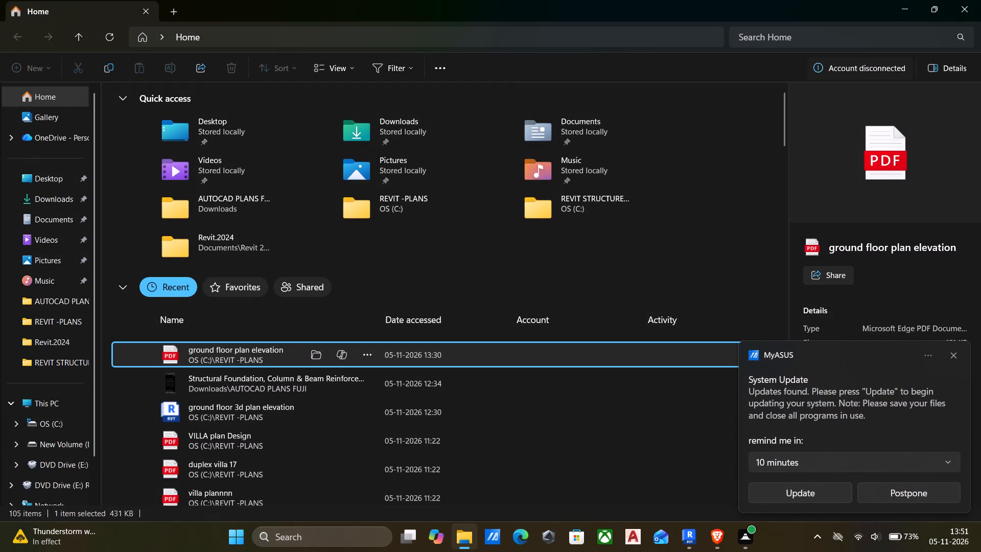
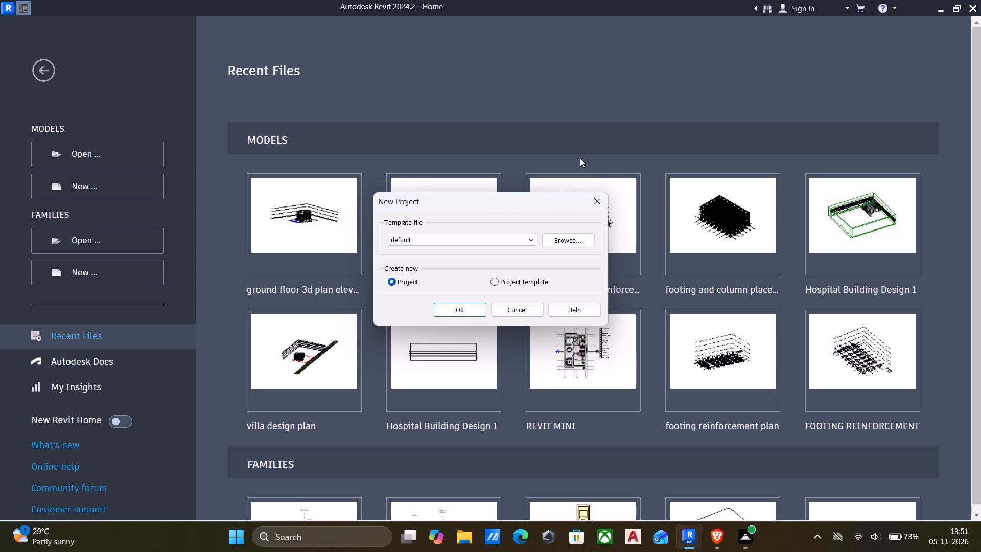
Create a new Revit project from the Structural Analysis-DefaultMetric template in the English templates folder.
{"action": "left_click", "coordinate": [600, 202]}
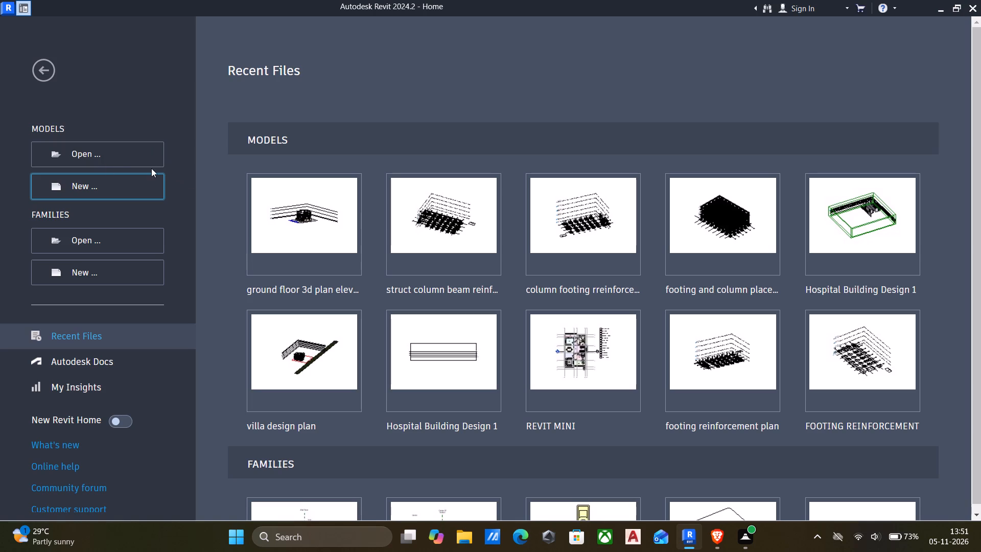
{"action": "left_click", "coordinate": [118, 187]}
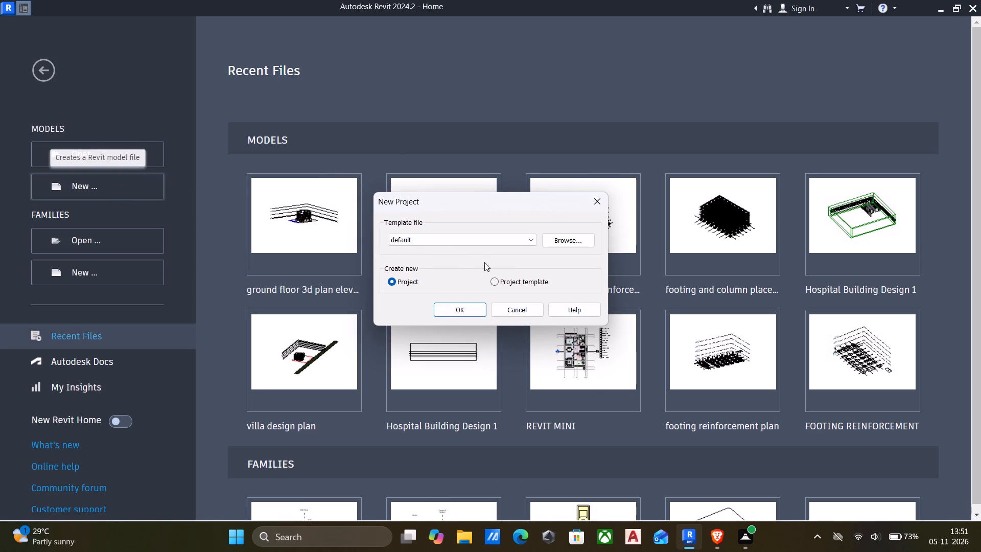
{"action": "left_click", "coordinate": [554, 242]}
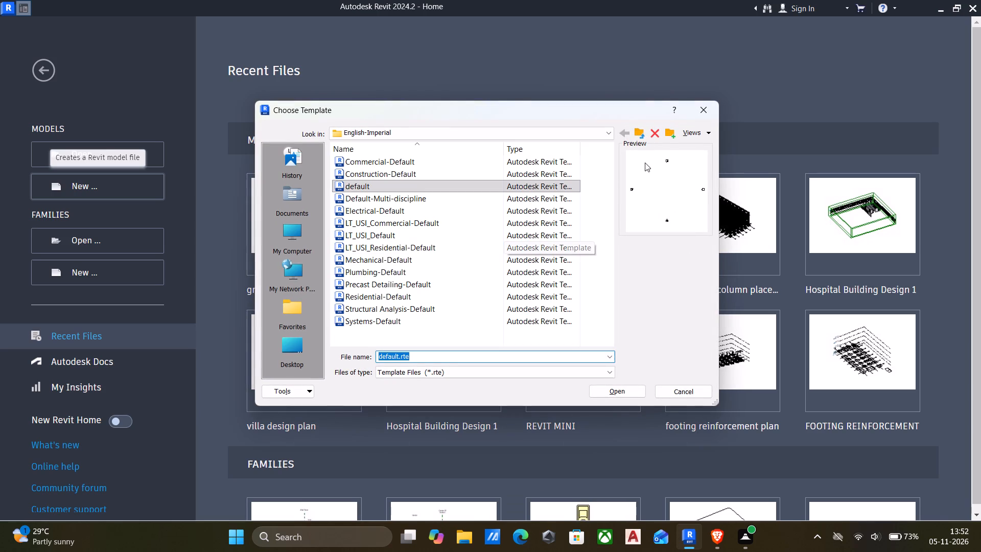
{"action": "left_click", "coordinate": [635, 135]}
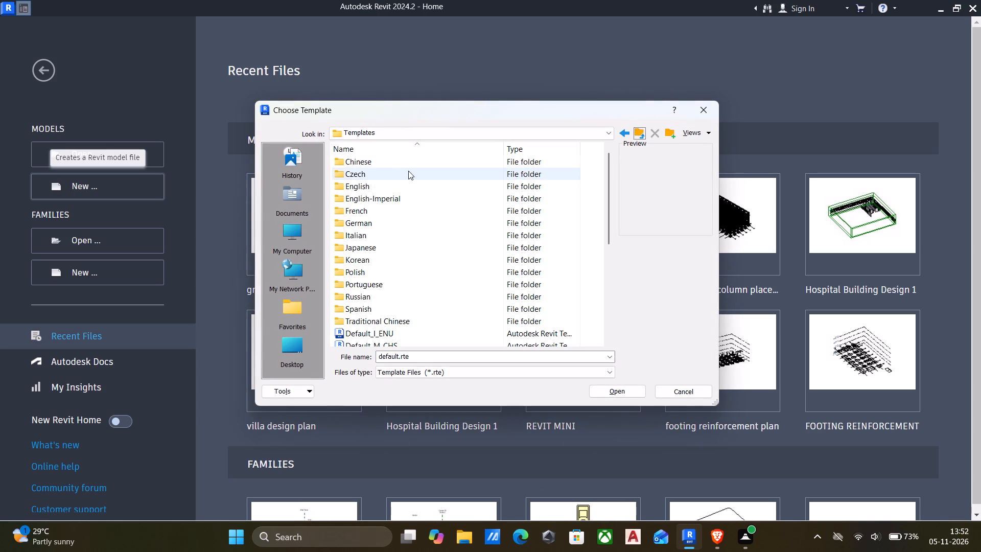
{"action": "double_click", "coordinate": [339, 188]}
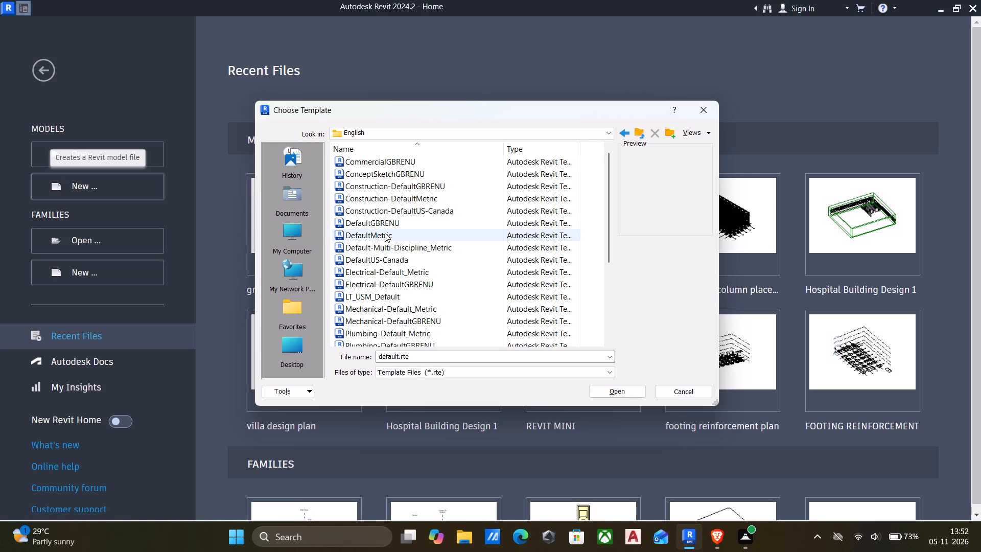
{"action": "scroll", "coordinate": [395, 273], "scroll_direction": "down", "scroll_amount": 3}
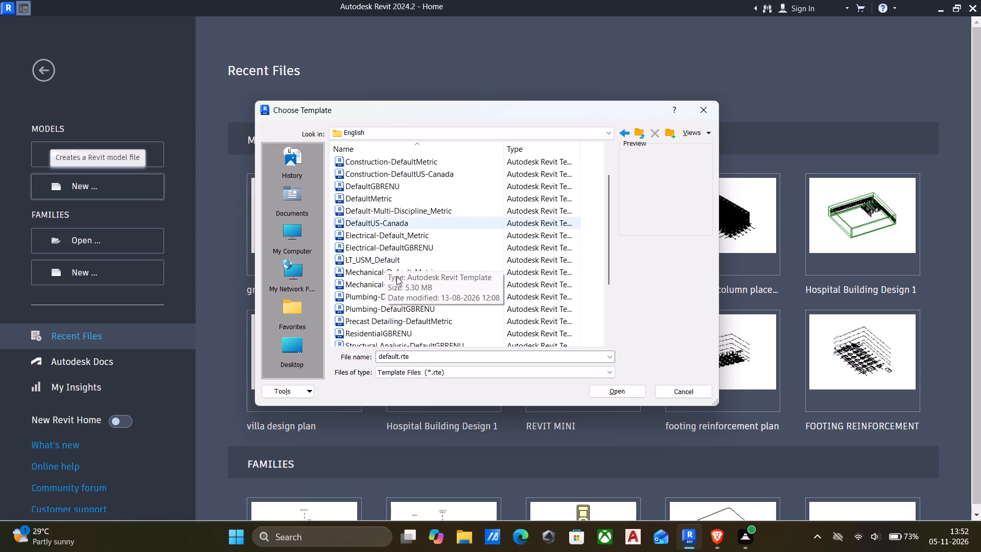
{"action": "scroll", "coordinate": [396, 277], "scroll_direction": "down", "scroll_amount": 5}
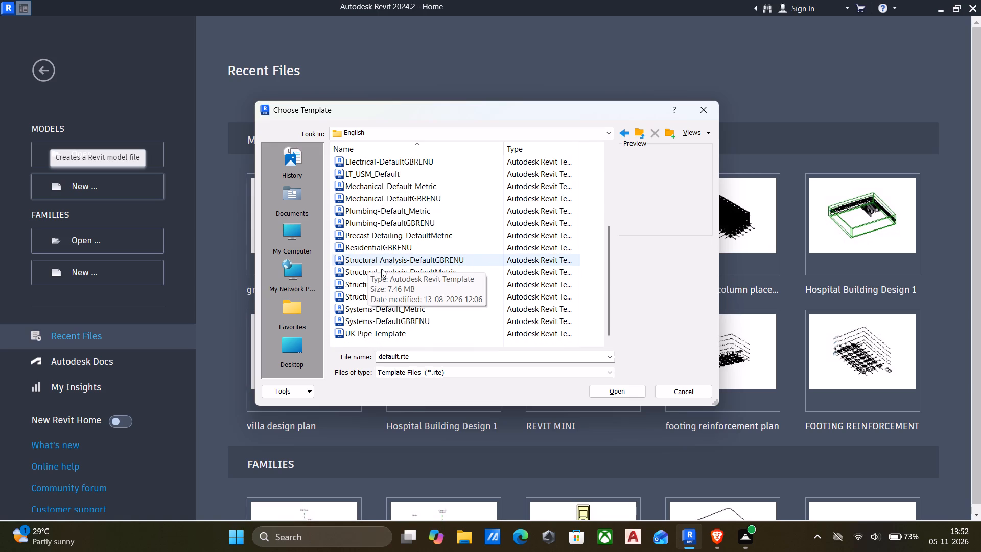
{"action": "left_click", "coordinate": [382, 270]}
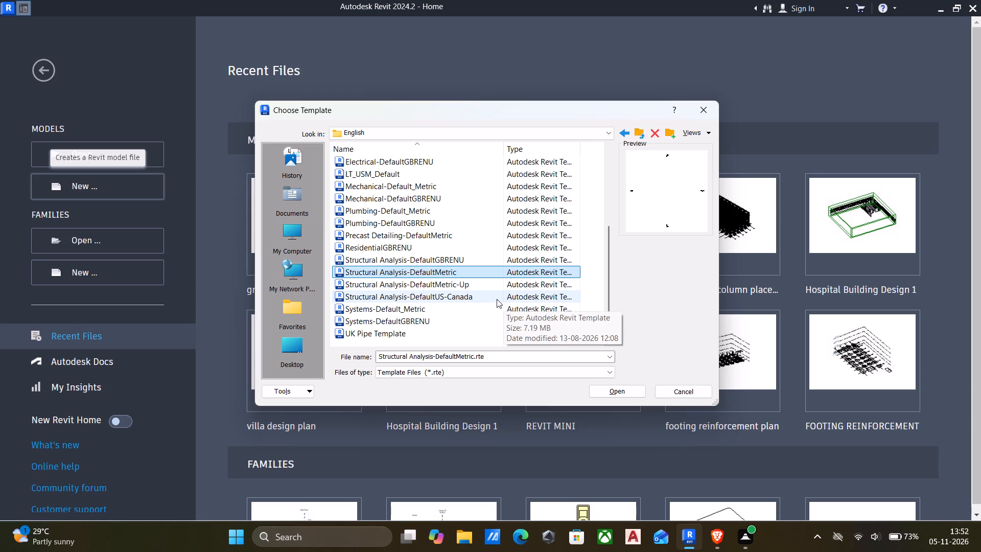
{"action": "left_click", "coordinate": [611, 390]}
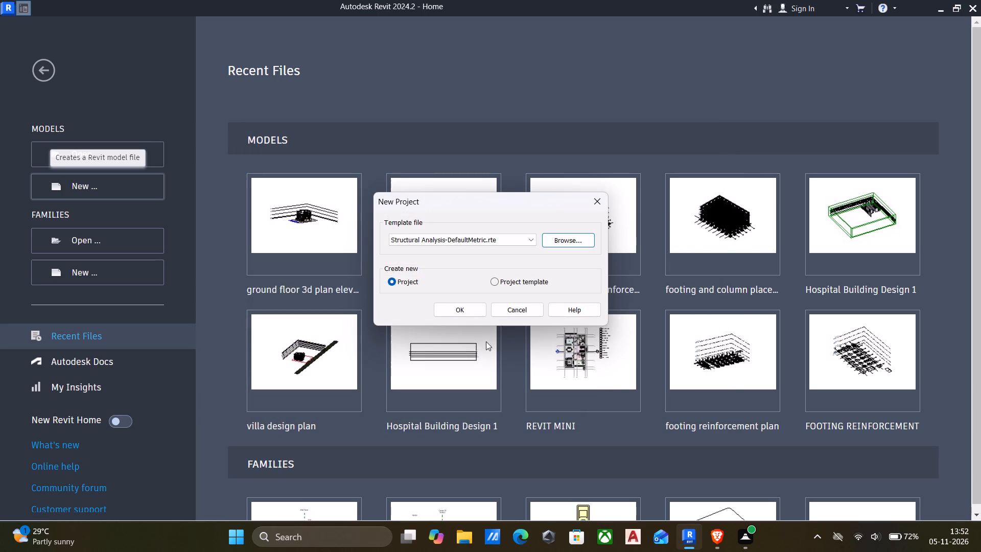
{"action": "left_click", "coordinate": [460, 310]}
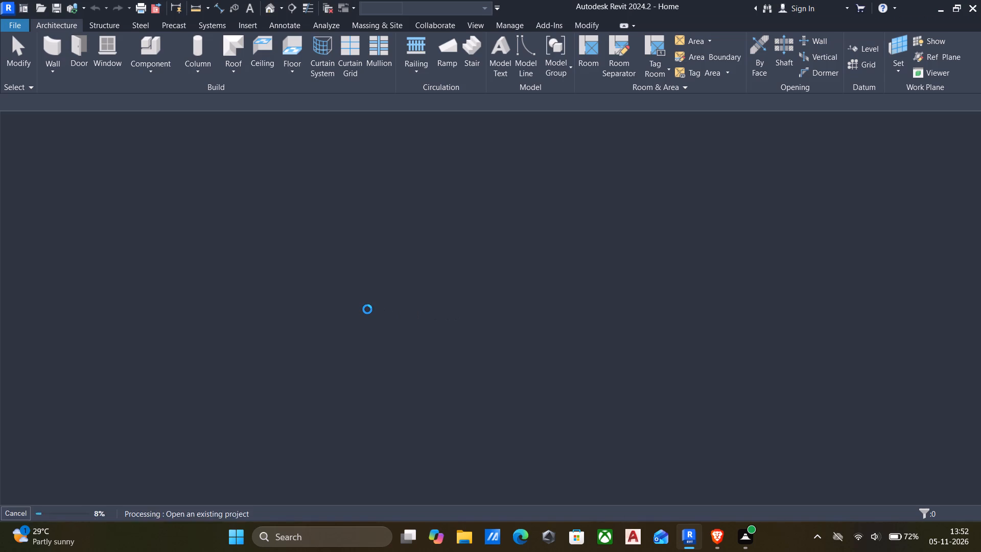
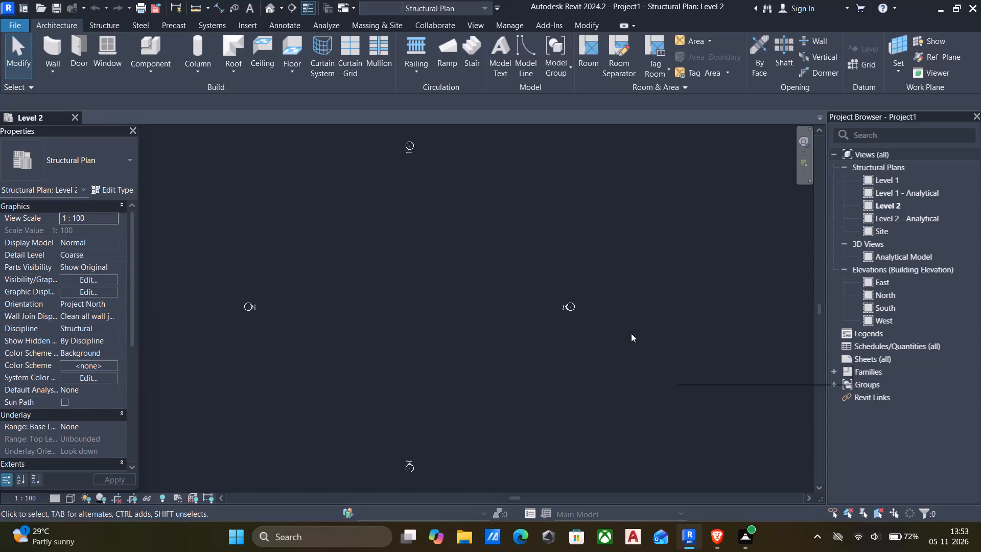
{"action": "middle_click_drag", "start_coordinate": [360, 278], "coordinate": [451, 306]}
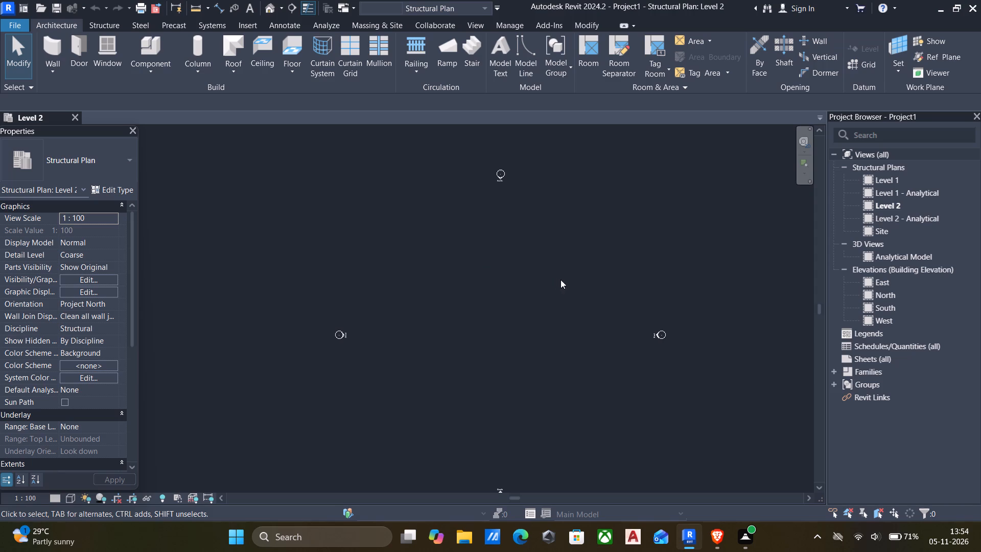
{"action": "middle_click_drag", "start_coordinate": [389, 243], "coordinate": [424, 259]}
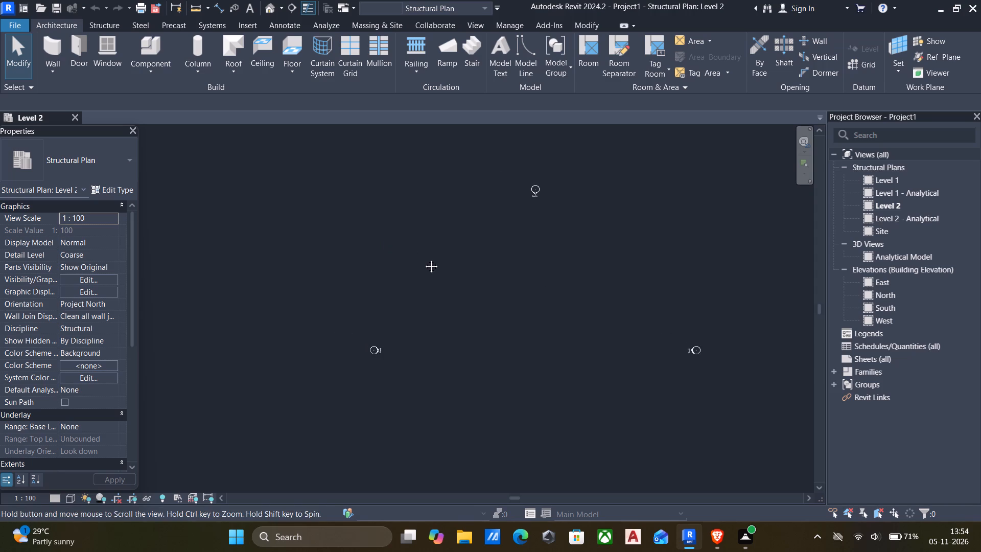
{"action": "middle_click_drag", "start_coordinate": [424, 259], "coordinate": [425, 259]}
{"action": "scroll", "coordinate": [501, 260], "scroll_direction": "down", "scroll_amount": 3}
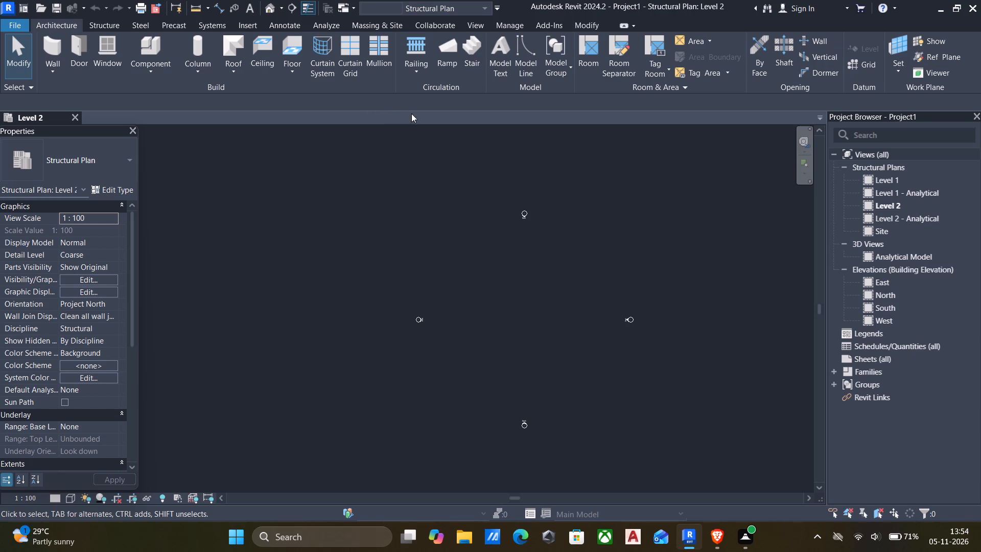
In the North elevation, add a level 7' below Level 1 by picking Level 1 with that offset.
{"action": "double_click", "coordinate": [887, 293]}
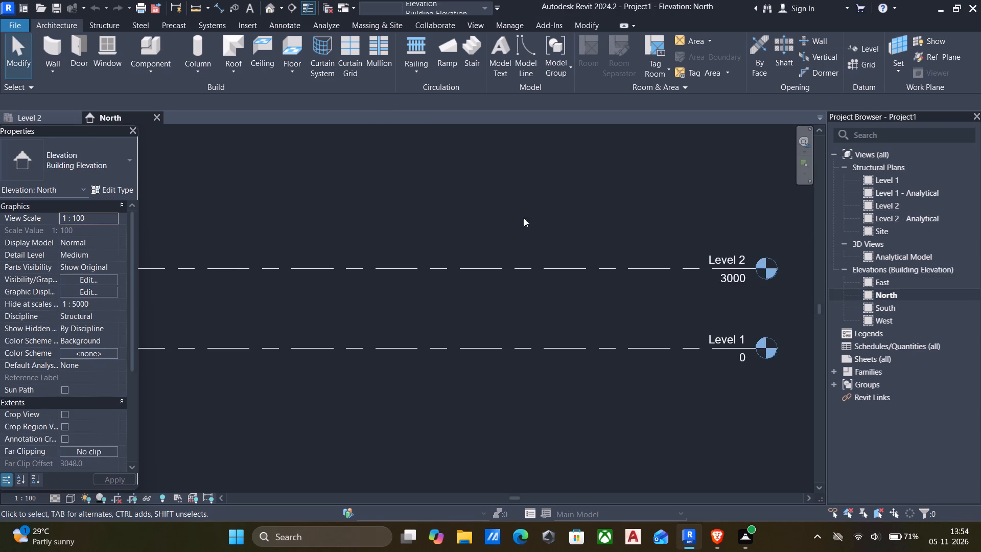
{"action": "scroll", "coordinate": [625, 271], "scroll_direction": "down", "scroll_amount": 3}
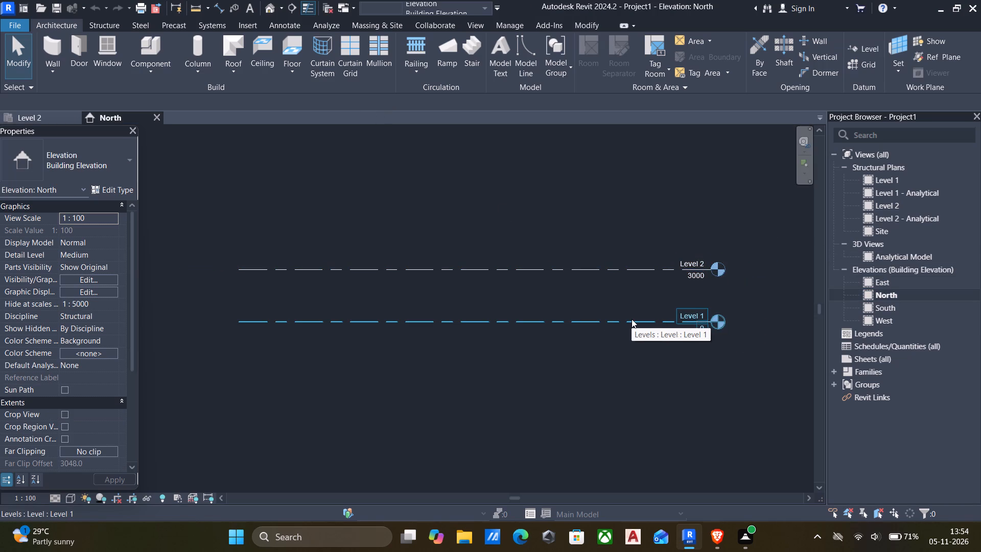
{"action": "type", "text": "lll"}
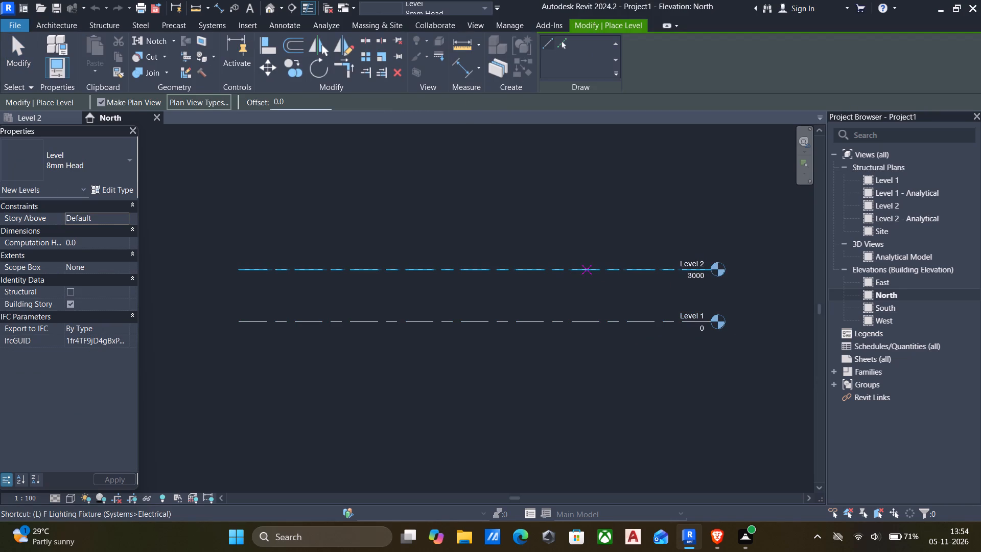
{"action": "left_click_drag", "start_coordinate": [300, 103], "coordinate": [225, 100]}
{"action": "key", "text": "7"}
{"action": "key", "text": "apostrophe"}
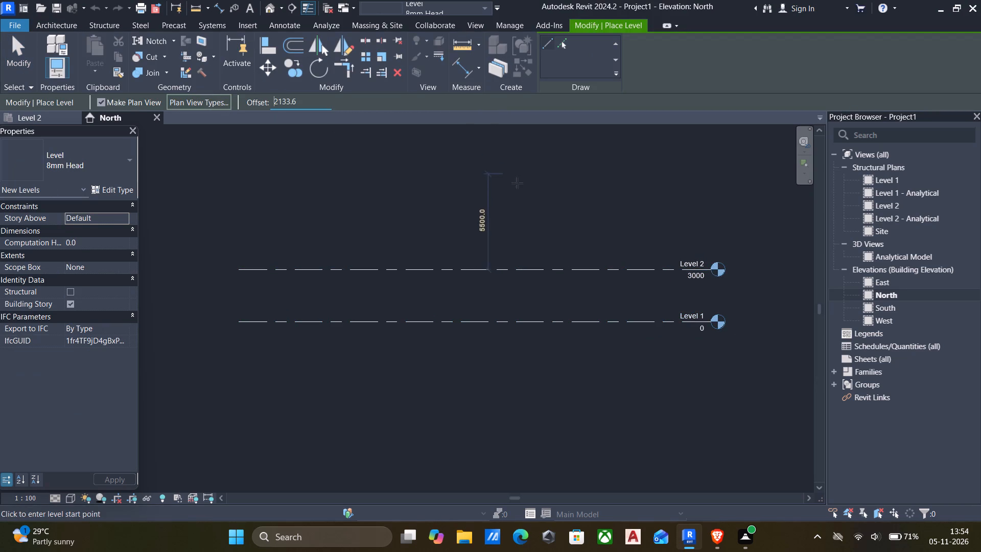
{"action": "left_click", "coordinate": [561, 46]}
{"action": "left_click", "coordinate": [575, 324]}
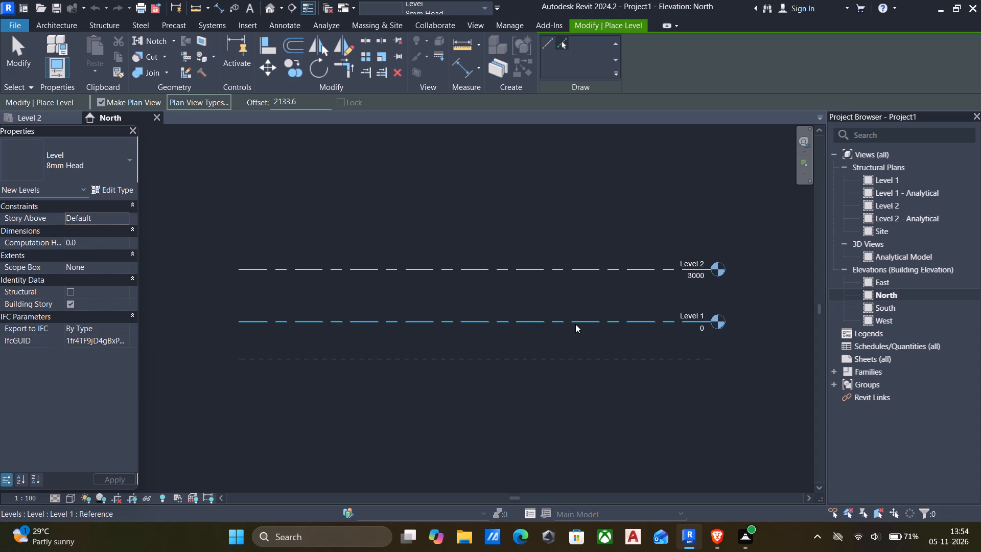
Add two stacked levels above Level 2, each offset 10'6" from the level beneath it.
{"action": "left_click_drag", "start_coordinate": [320, 98], "coordinate": [255, 96]}
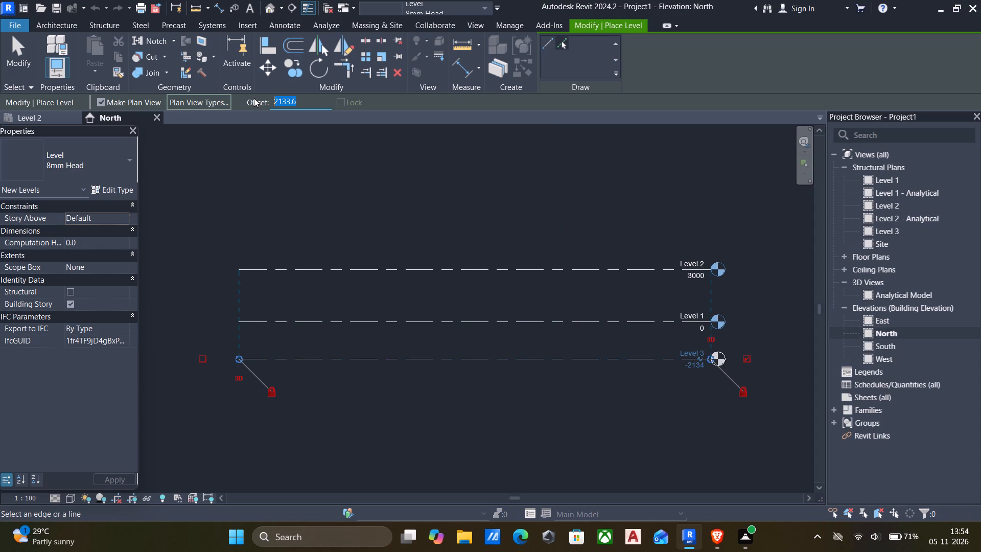
{"action": "type", "text": "10'"}
{"action": "type", "text": "6\""}
{"action": "key", "text": "Return"}
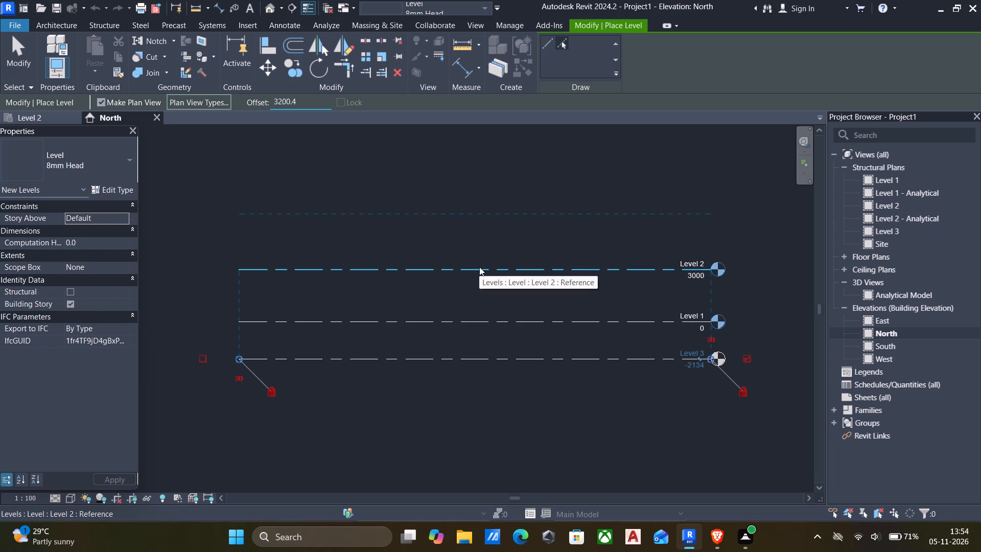
{"action": "left_click", "coordinate": [479, 267]}
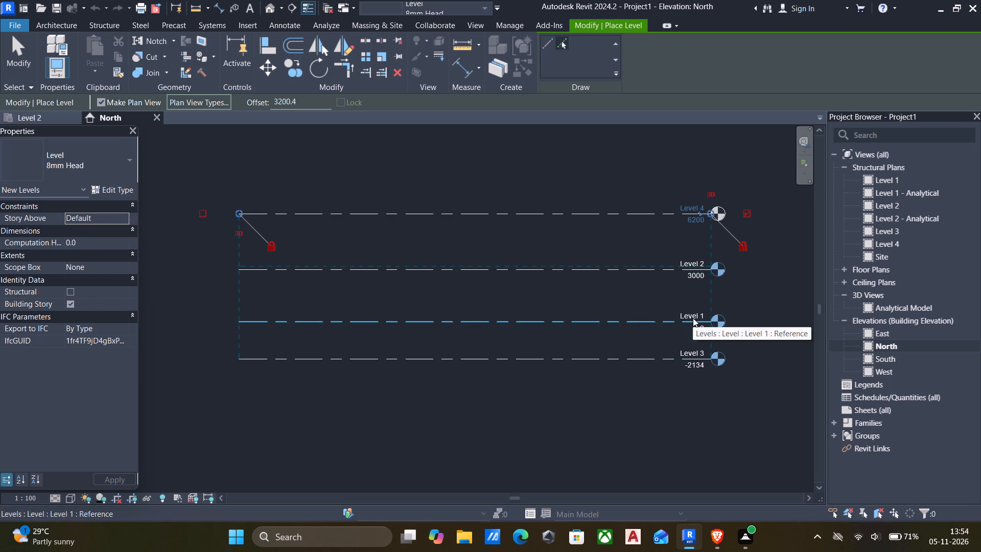
{"action": "left_click", "coordinate": [567, 212]}
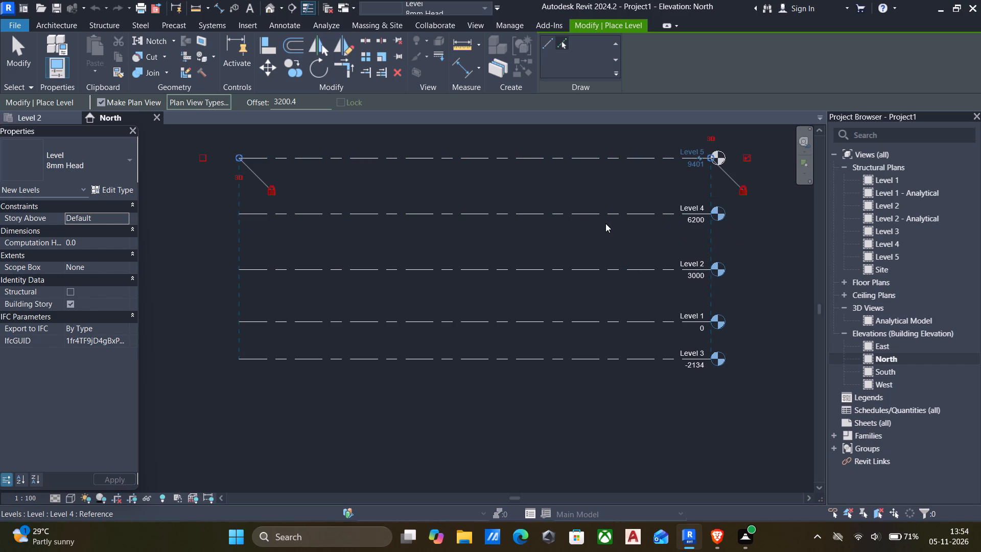
{"action": "middle_click_drag", "start_coordinate": [612, 239], "coordinate": [590, 269]}
{"action": "middle_click_drag", "start_coordinate": [587, 273], "coordinate": [580, 290]}
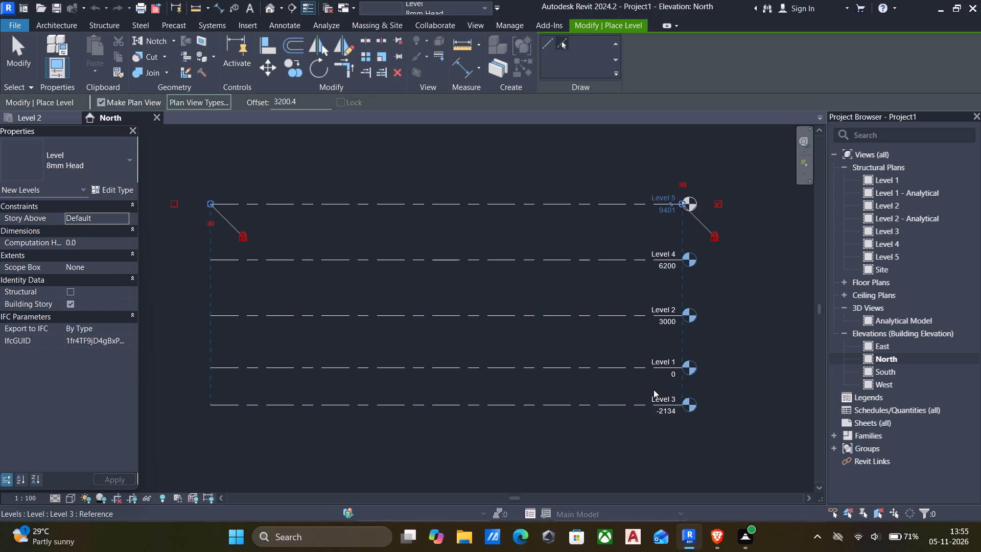
{"action": "key", "text": "Escape"}
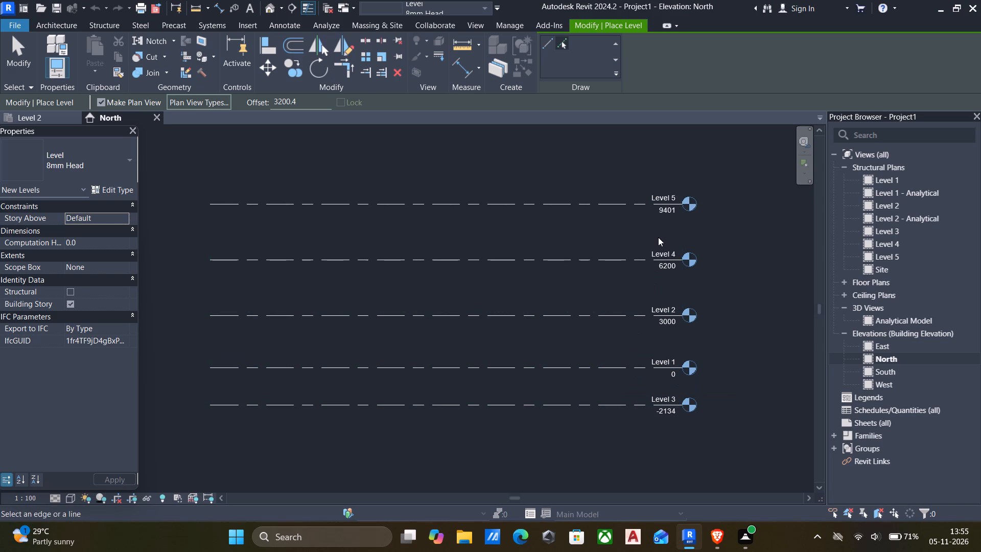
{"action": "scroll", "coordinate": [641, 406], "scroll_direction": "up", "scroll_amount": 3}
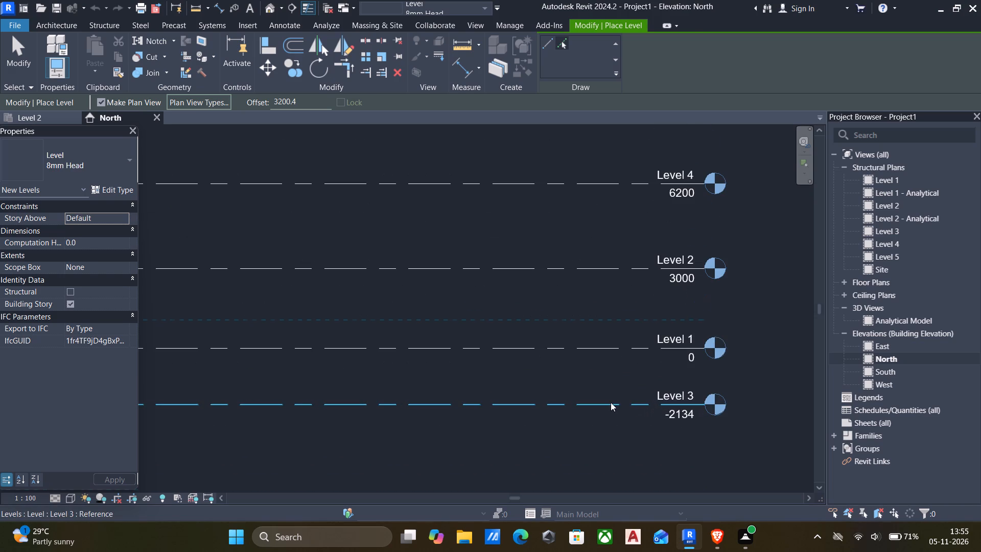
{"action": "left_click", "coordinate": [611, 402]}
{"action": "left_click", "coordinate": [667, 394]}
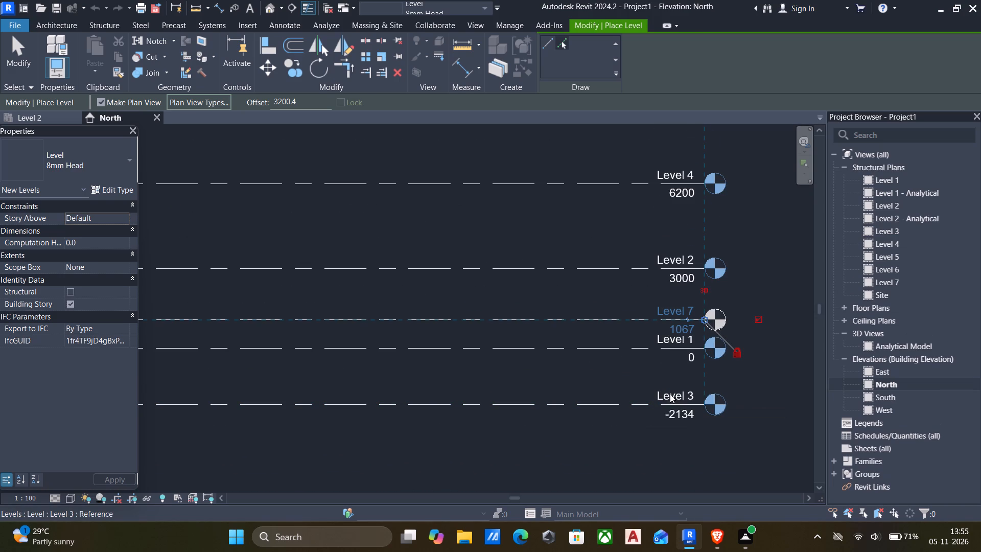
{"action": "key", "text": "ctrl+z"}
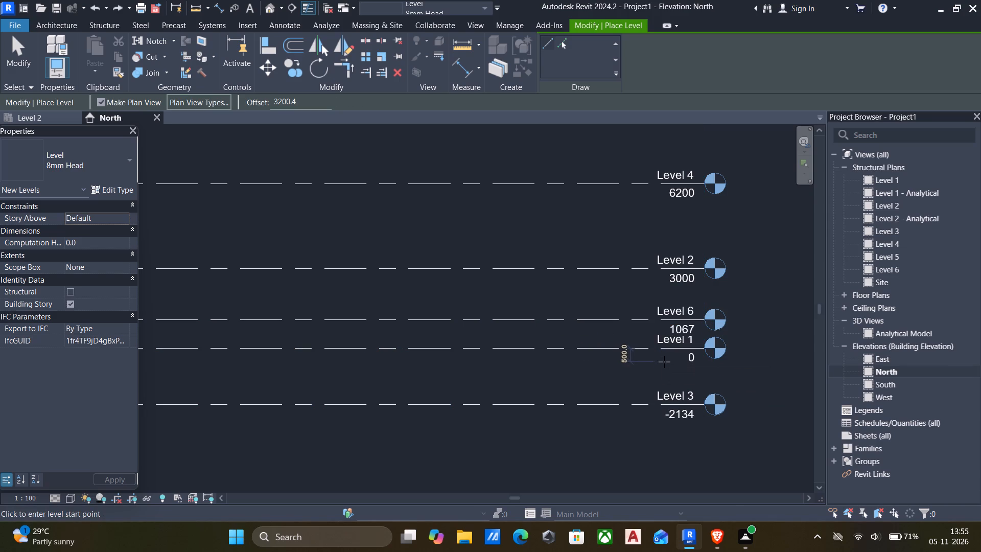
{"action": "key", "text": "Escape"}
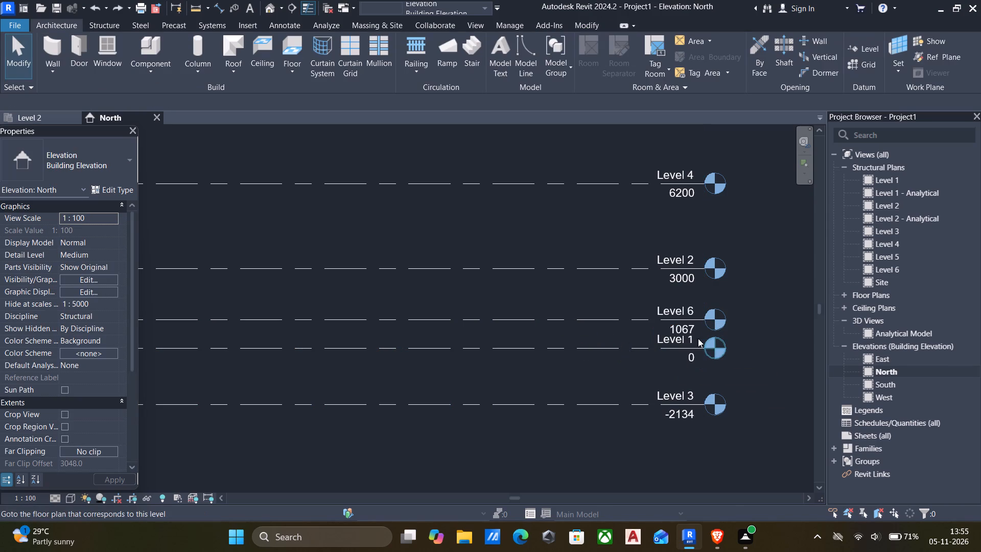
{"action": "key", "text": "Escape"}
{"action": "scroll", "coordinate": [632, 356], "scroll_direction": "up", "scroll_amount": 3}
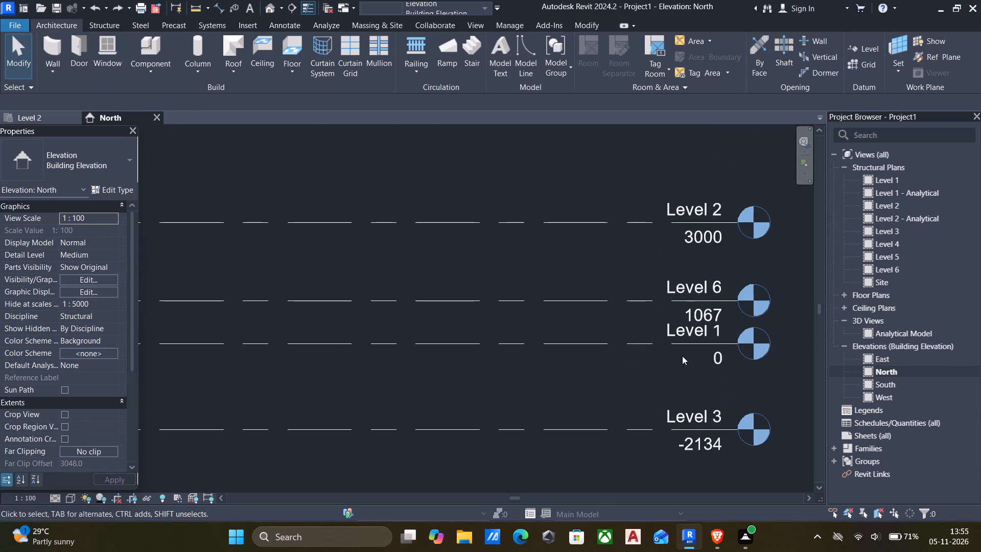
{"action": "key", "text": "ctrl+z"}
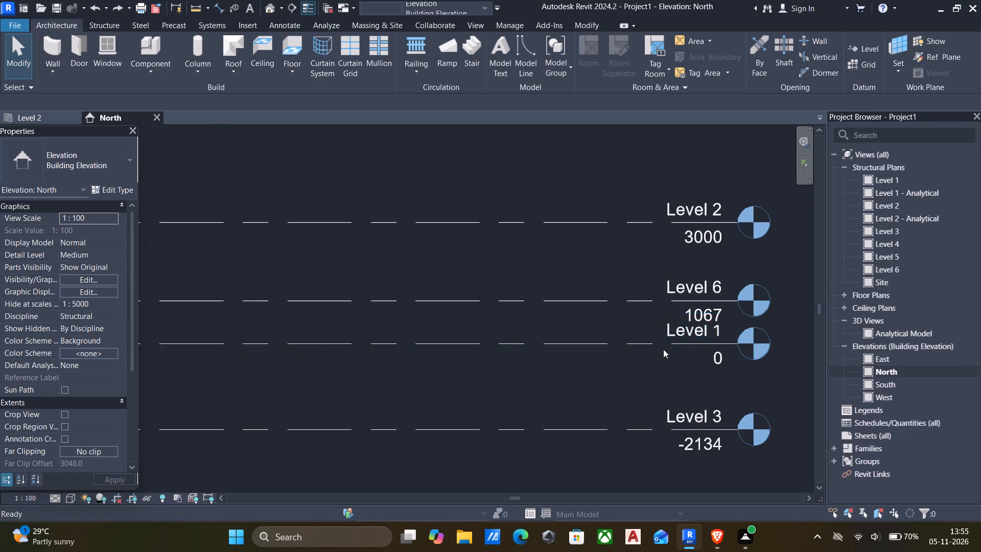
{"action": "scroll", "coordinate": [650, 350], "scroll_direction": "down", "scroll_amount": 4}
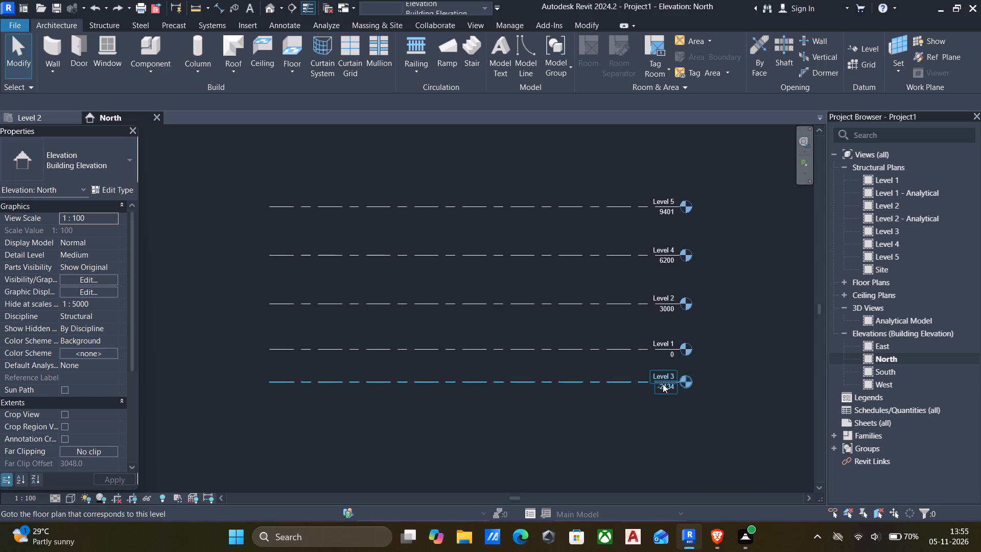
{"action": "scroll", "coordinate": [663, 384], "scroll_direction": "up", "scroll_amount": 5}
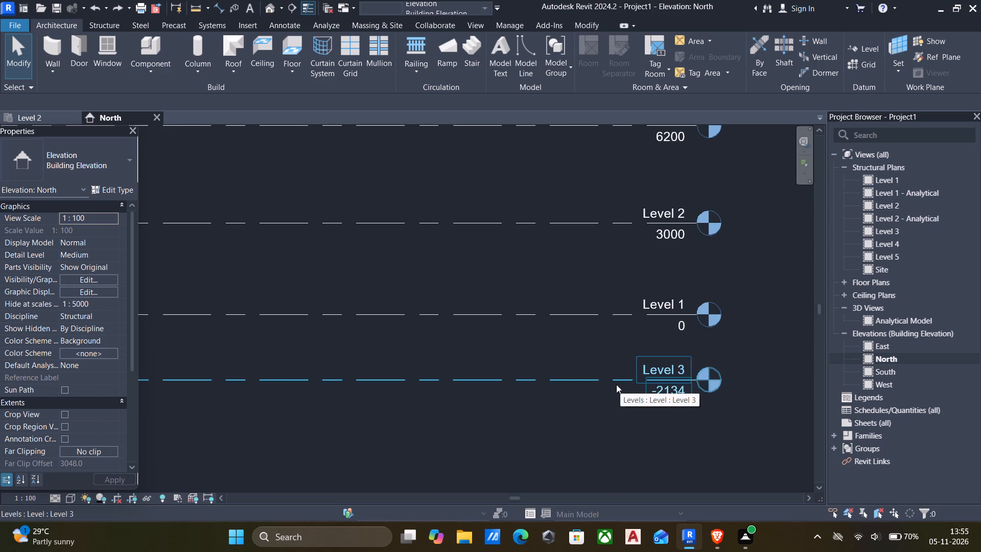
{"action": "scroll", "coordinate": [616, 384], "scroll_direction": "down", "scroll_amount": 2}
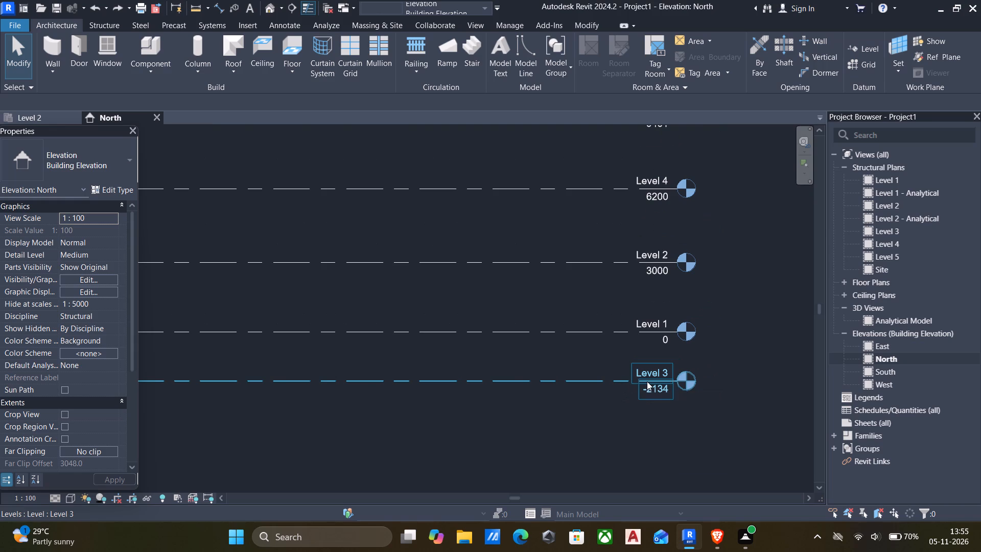
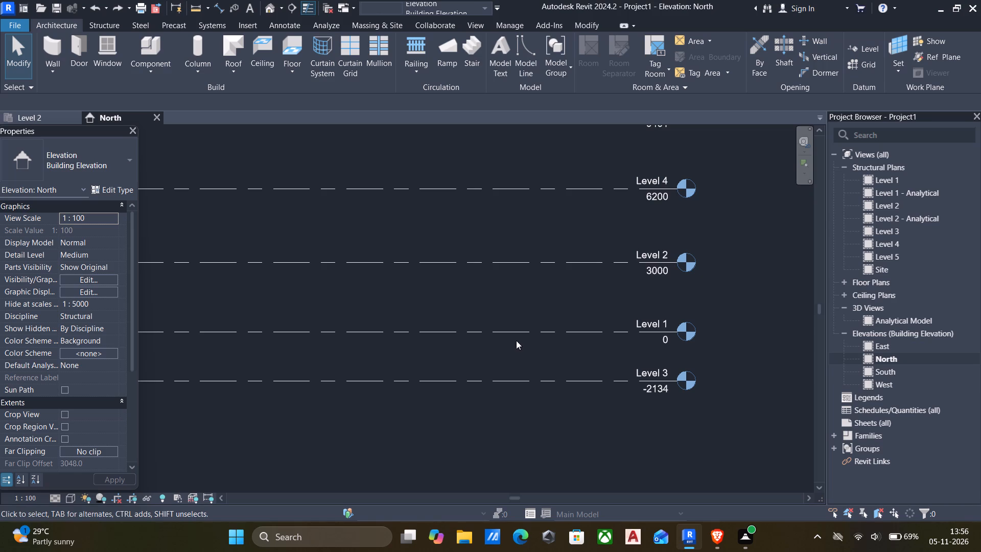
Rename Level 3, the lowest level, as 0-T.O.P and rename its corresponding views too.
{"action": "scroll", "coordinate": [633, 349], "scroll_direction": "down", "scroll_amount": 2}
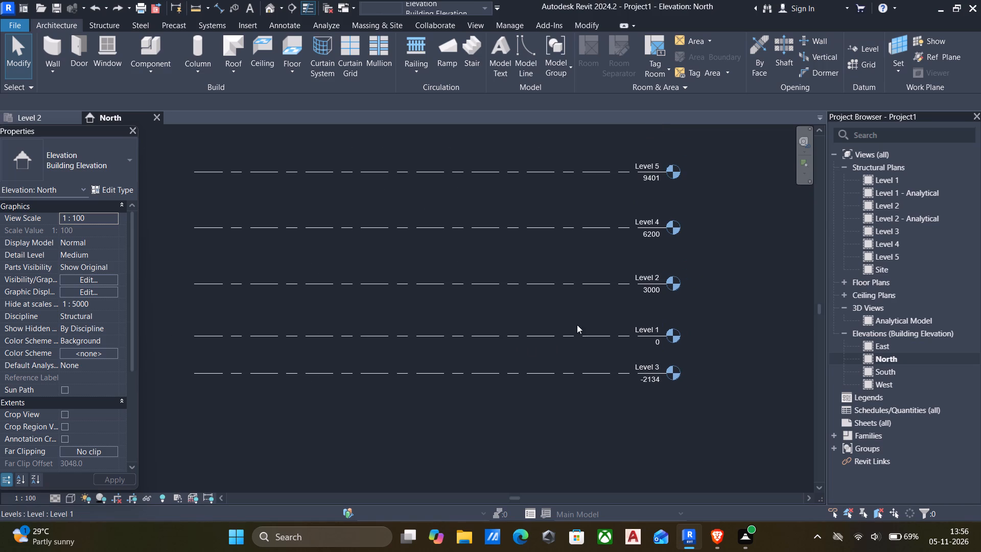
{"action": "middle_click_drag", "start_coordinate": [573, 323], "coordinate": [641, 343]}
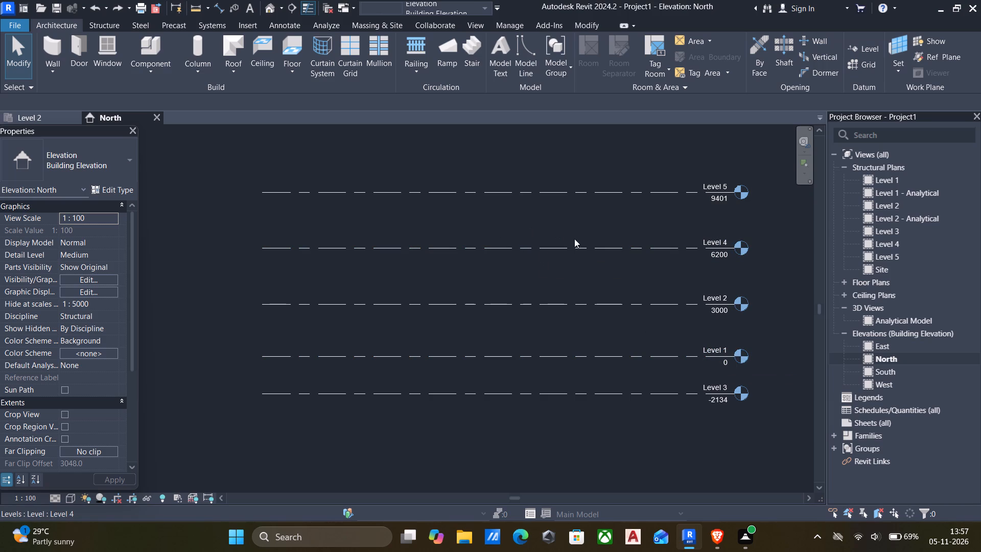
{"action": "scroll", "coordinate": [716, 398], "scroll_direction": "up", "scroll_amount": 5}
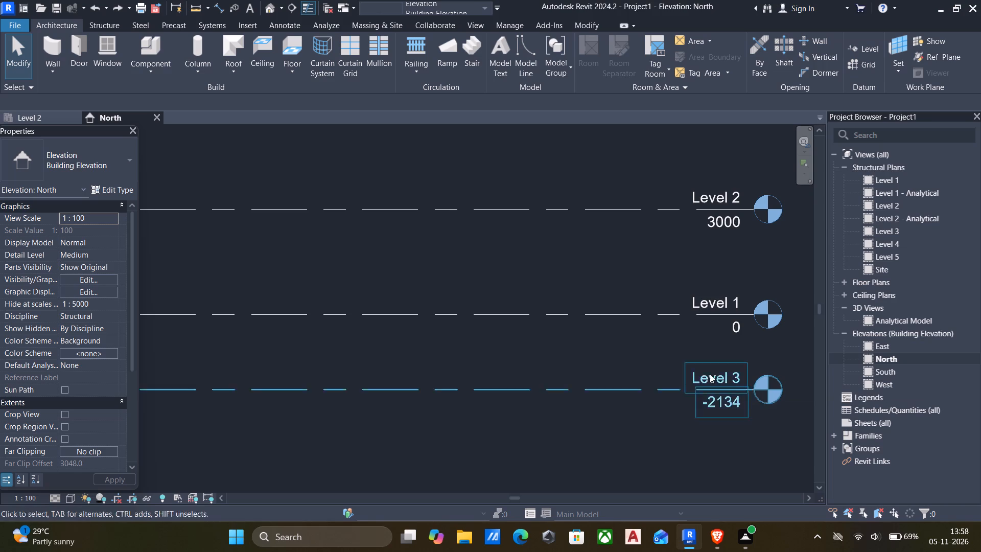
{"action": "scroll", "coordinate": [588, 355], "scroll_direction": "down", "scroll_amount": 7}
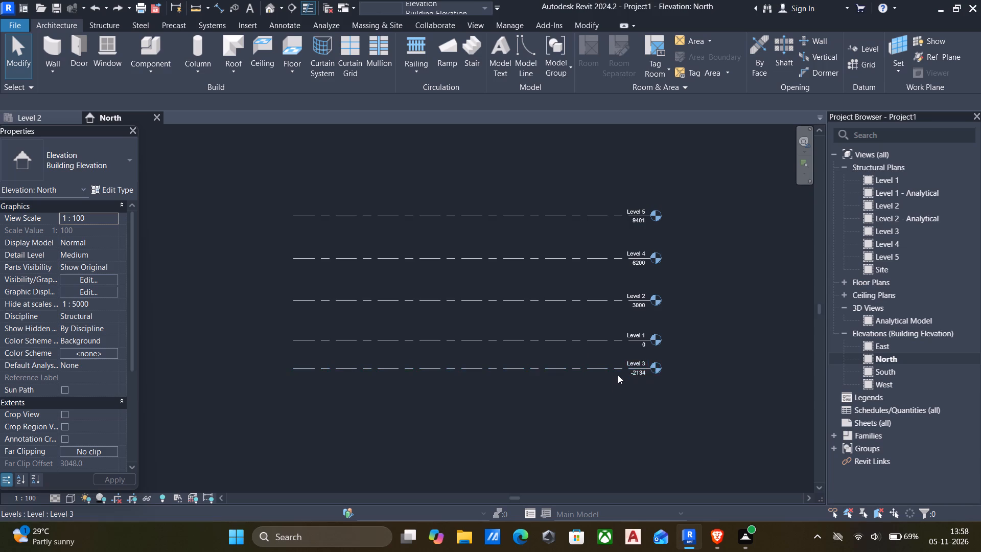
{"action": "scroll", "coordinate": [624, 373], "scroll_direction": "up", "scroll_amount": 4}
{"action": "left_click", "coordinate": [599, 366]}
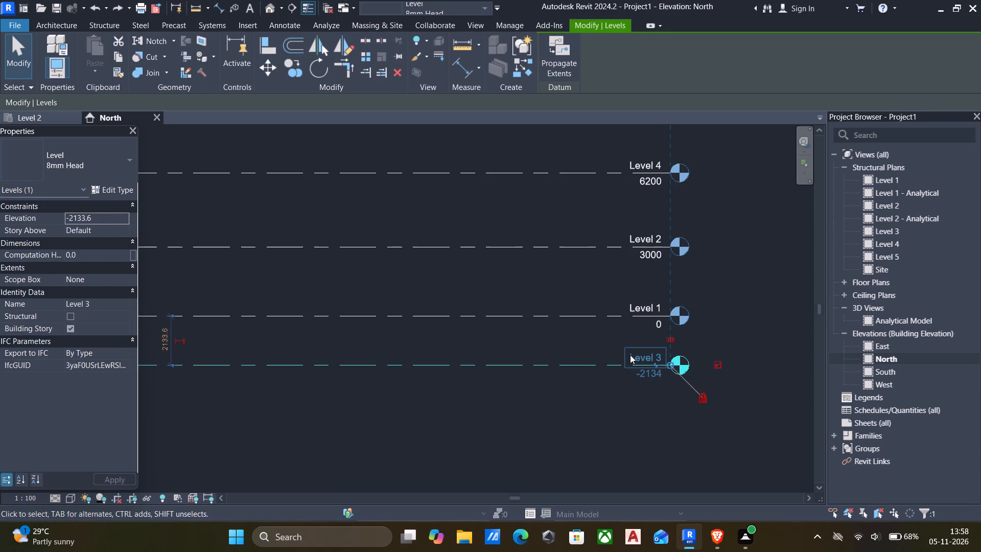
{"action": "left_click", "coordinate": [640, 353]}
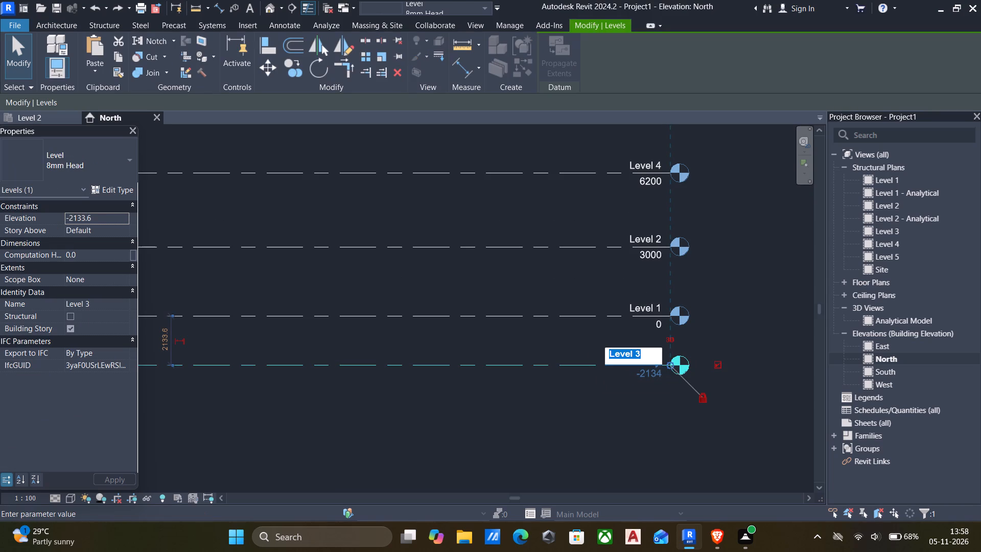
{"action": "key", "text": "0"}
{"action": "key", "text": "minus"}
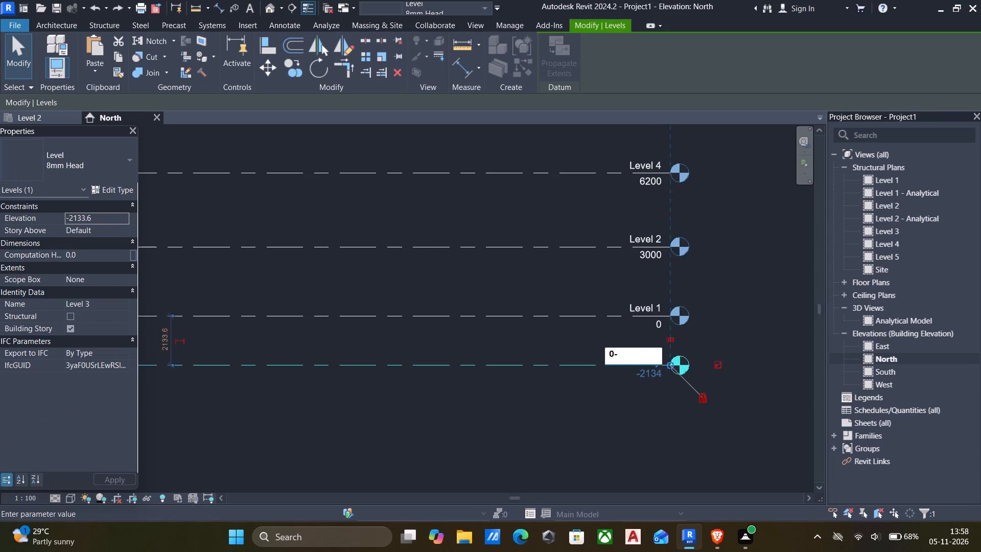
{"action": "type", "text": "t."}
{"action": "key", "text": "BackSpace"}
{"action": "key", "text": "BackSpace"}
{"action": "type", "text": "T."}
{"action": "type", "text": "O.P"}
{"action": "left_click", "coordinate": [760, 387]}
{"action": "left_click", "coordinate": [542, 269]}
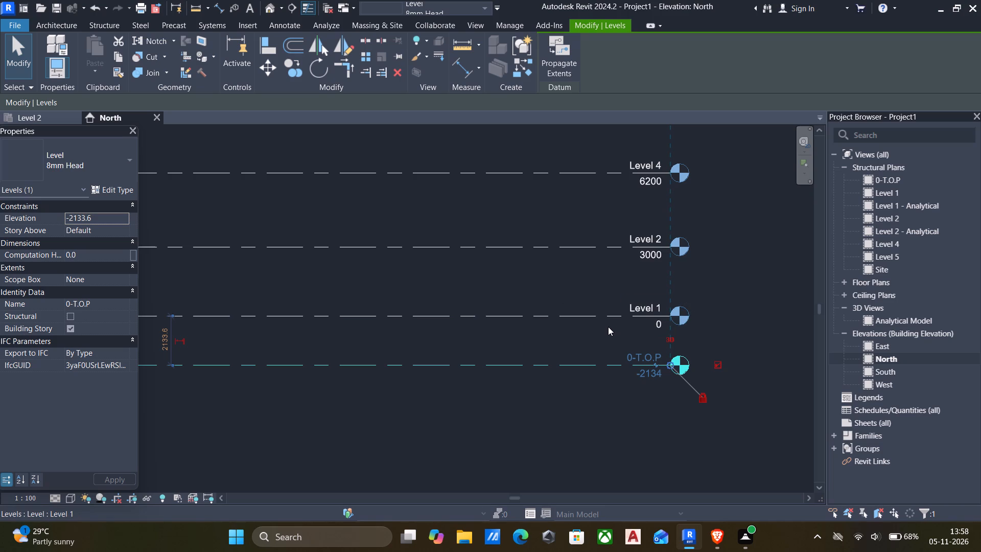
Rename Level 1 as 1-P.L and rename its corresponding views too.
{"action": "left_click", "coordinate": [567, 318]}
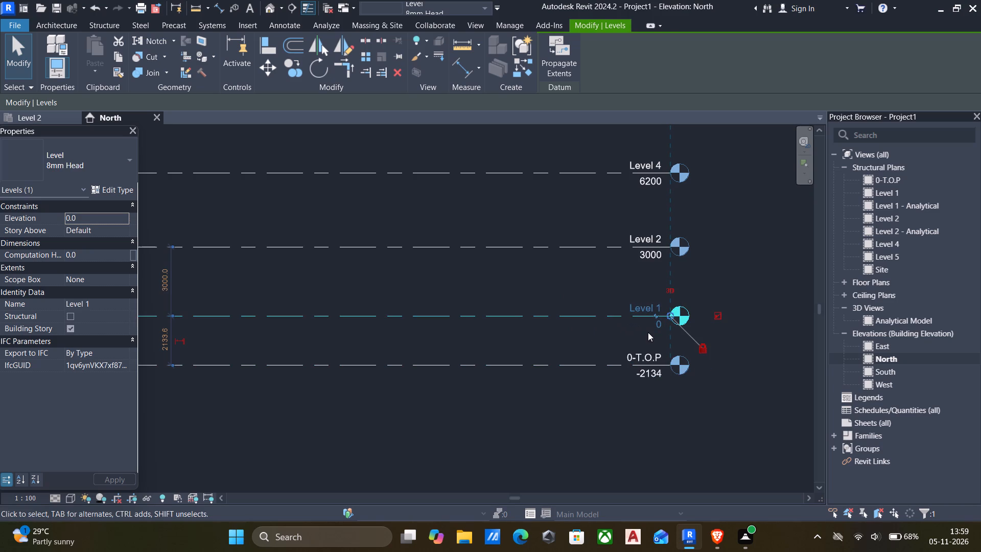
{"action": "scroll", "coordinate": [648, 332], "scroll_direction": "up", "scroll_amount": 3}
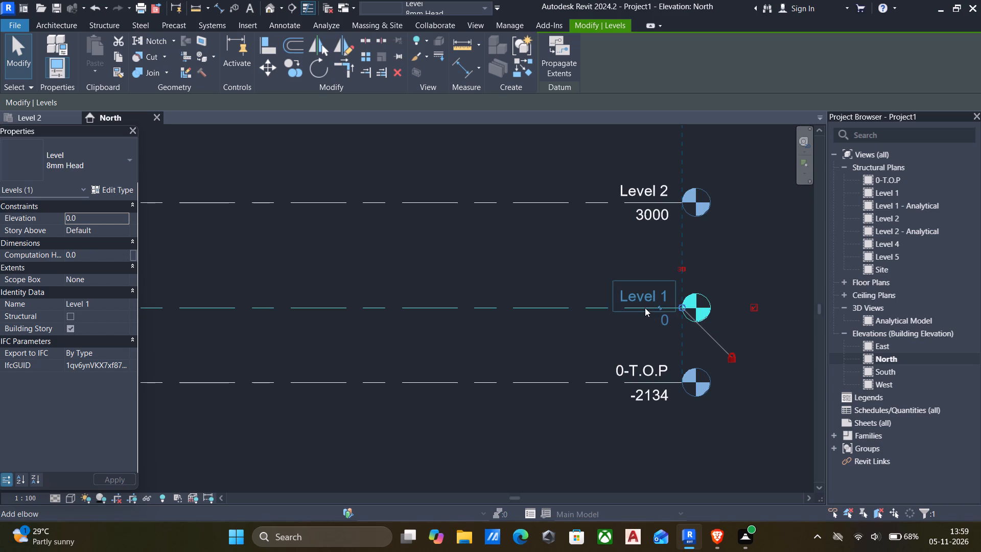
{"action": "scroll", "coordinate": [644, 308], "scroll_direction": "up", "scroll_amount": 4}
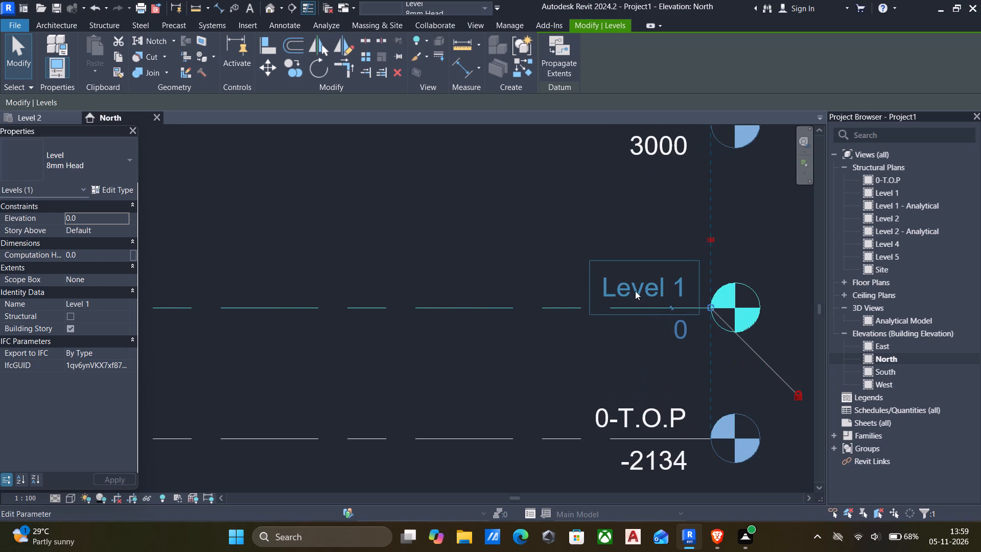
{"action": "scroll", "coordinate": [636, 290], "scroll_direction": "up", "scroll_amount": 3}
{"action": "left_click", "coordinate": [637, 290]}
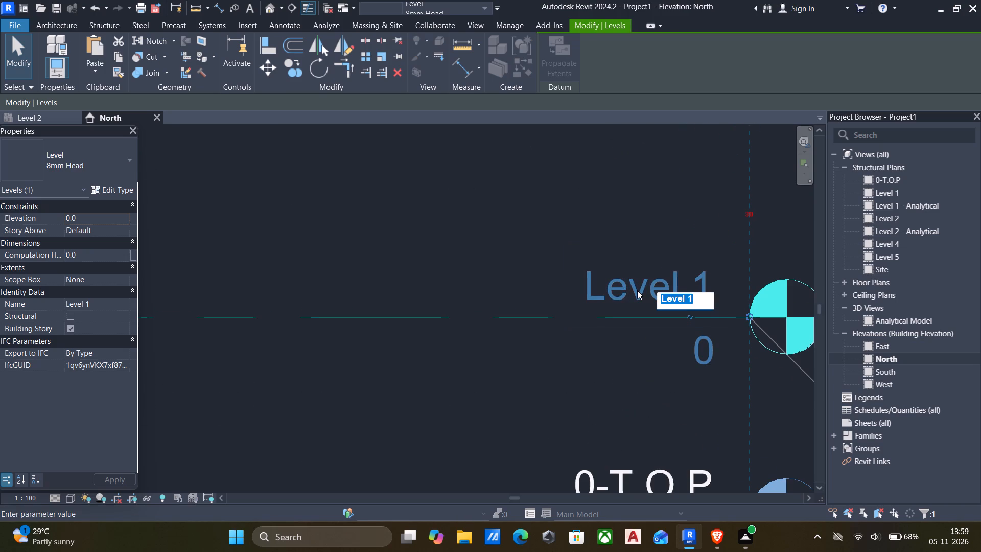
{"action": "key", "text": "1"}
{"action": "key", "text": "minus"}
{"action": "key", "text": "p"}
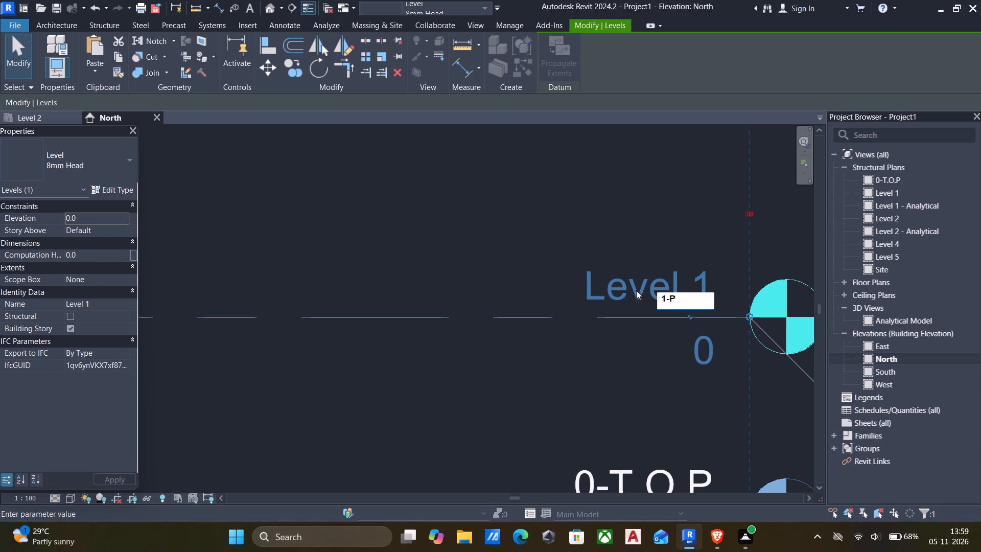
{"action": "type", "text": ".L"}
{"action": "left_click", "coordinate": [421, 259]}
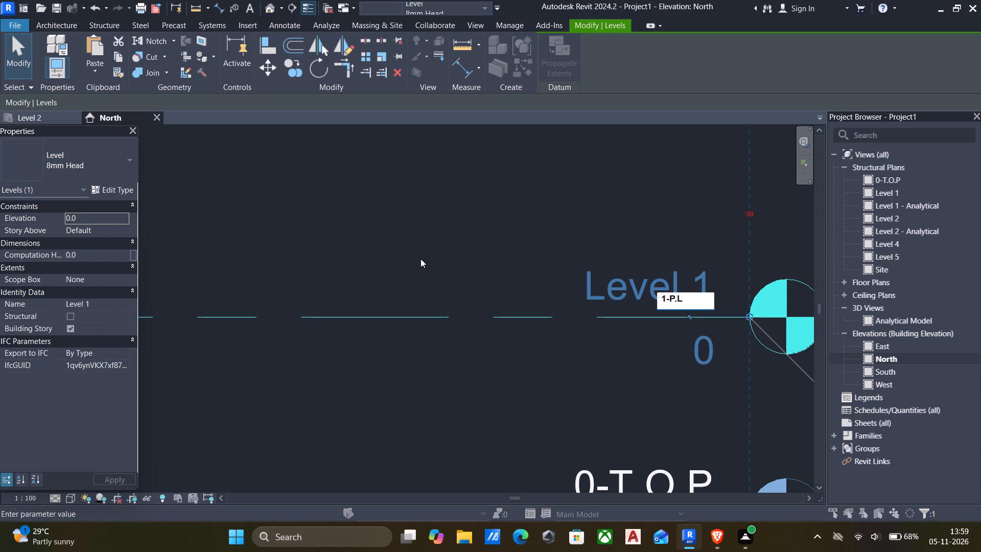
{"action": "left_click", "coordinate": [542, 271]}
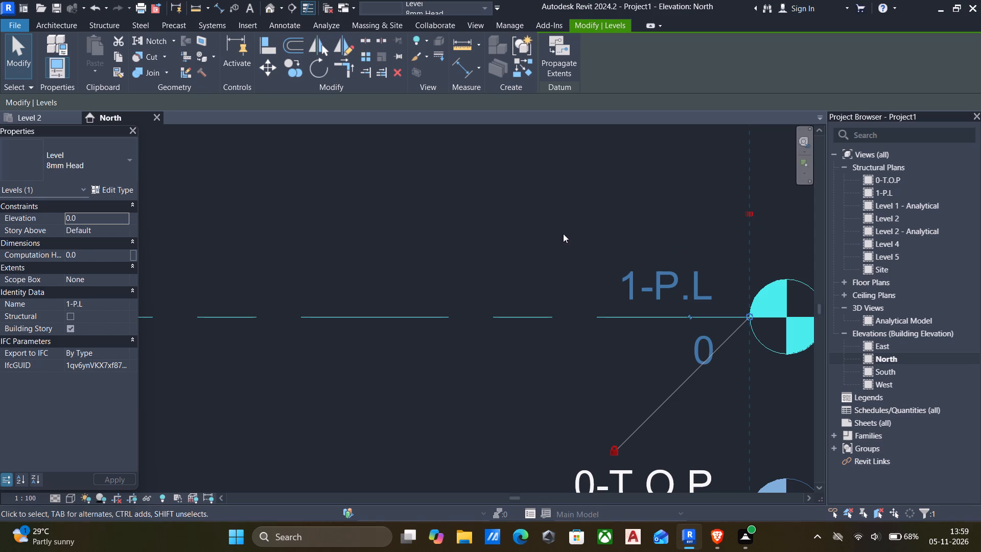
Rename Level 2 as 2-1ST FLOOR and rename its corresponding views too.
{"action": "scroll", "coordinate": [660, 259], "scroll_direction": "down", "scroll_amount": 7}
{"action": "middle_click_drag", "start_coordinate": [639, 261], "coordinate": [639, 307]}
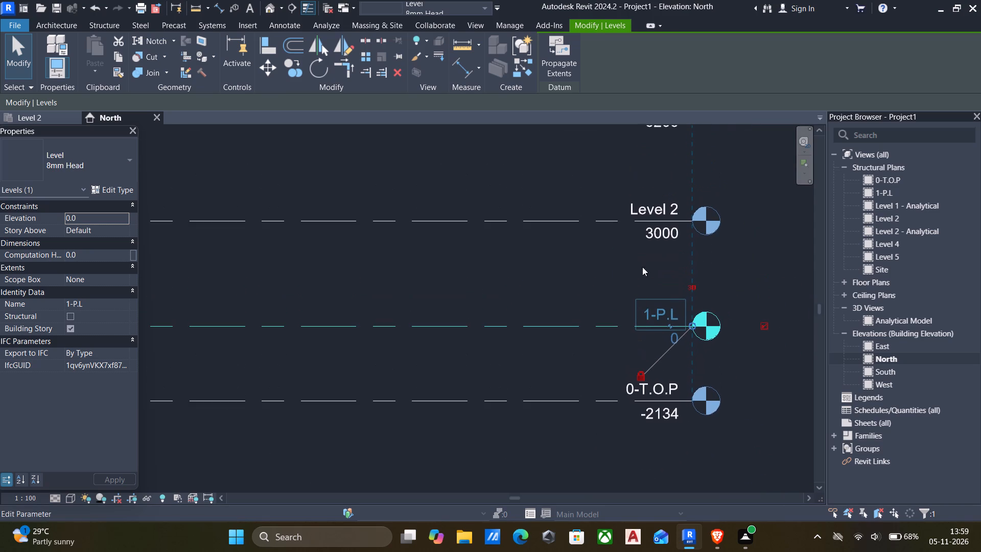
{"action": "left_click", "coordinate": [570, 224]}
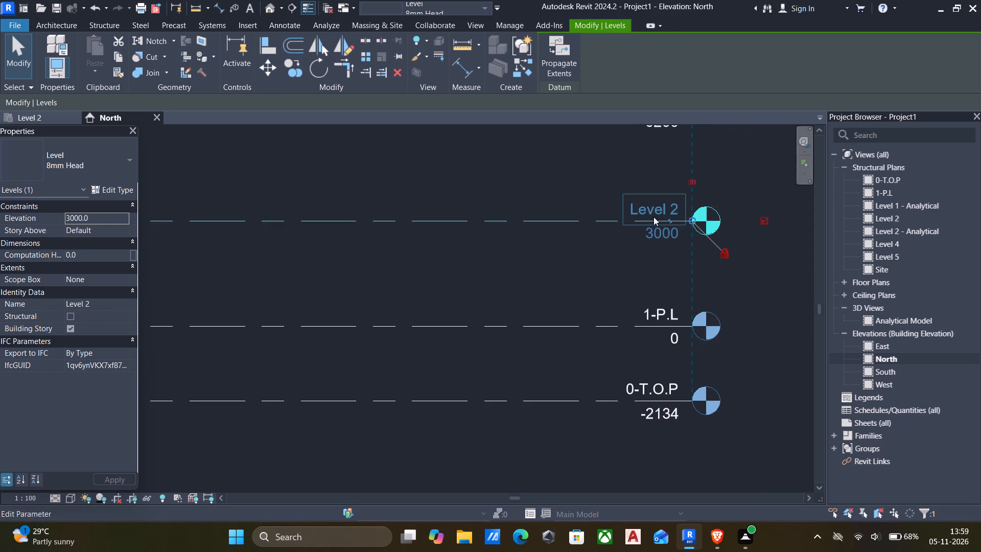
{"action": "left_click", "coordinate": [648, 212]}
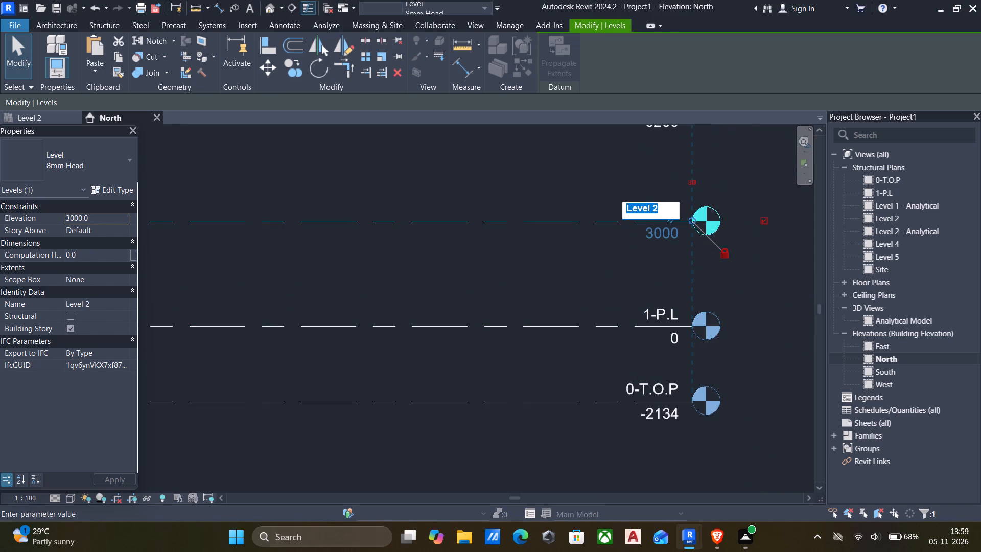
{"action": "key", "text": "2"}
{"action": "key", "text": "minus"}
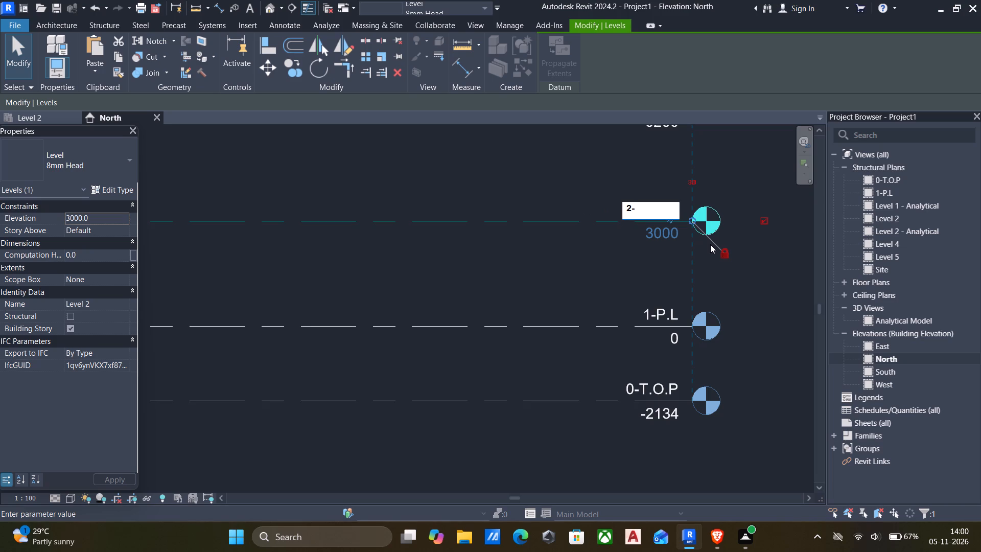
{"action": "type", "text": "1ST"}
{"action": "key", "text": "space"}
{"action": "type", "text": "FLO"}
{"action": "type", "text": "OR"}
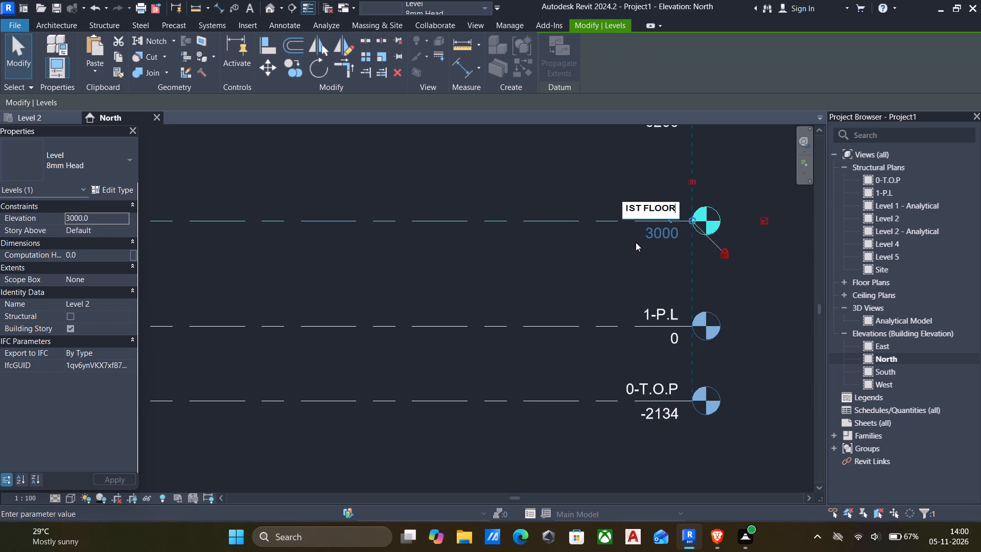
{"action": "left_click", "coordinate": [558, 256]}
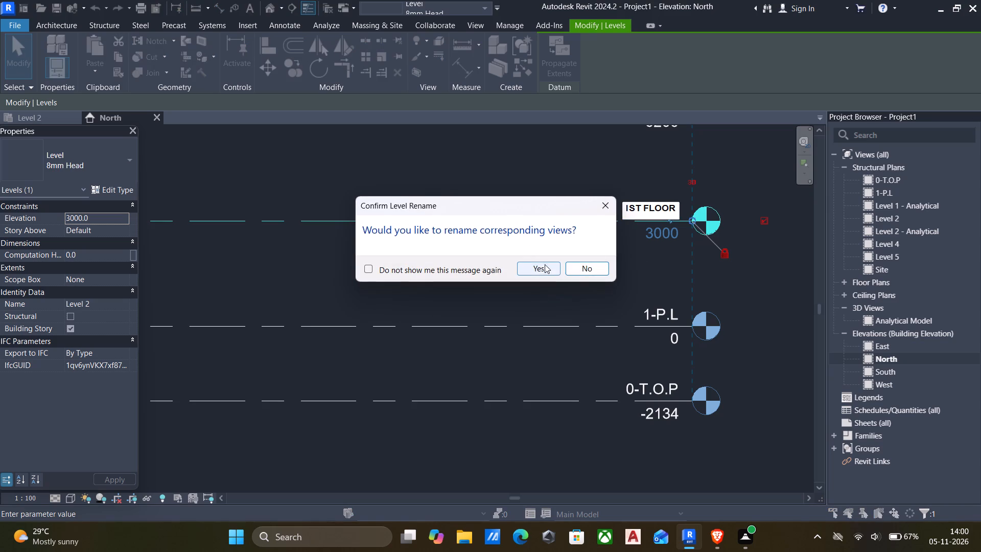
{"action": "left_click", "coordinate": [545, 265]}
Set the distance from level 1-P.L up to level 2-1ST FLOOR to 10'6".
{"action": "scroll", "coordinate": [614, 272], "scroll_direction": "down", "scroll_amount": 3}
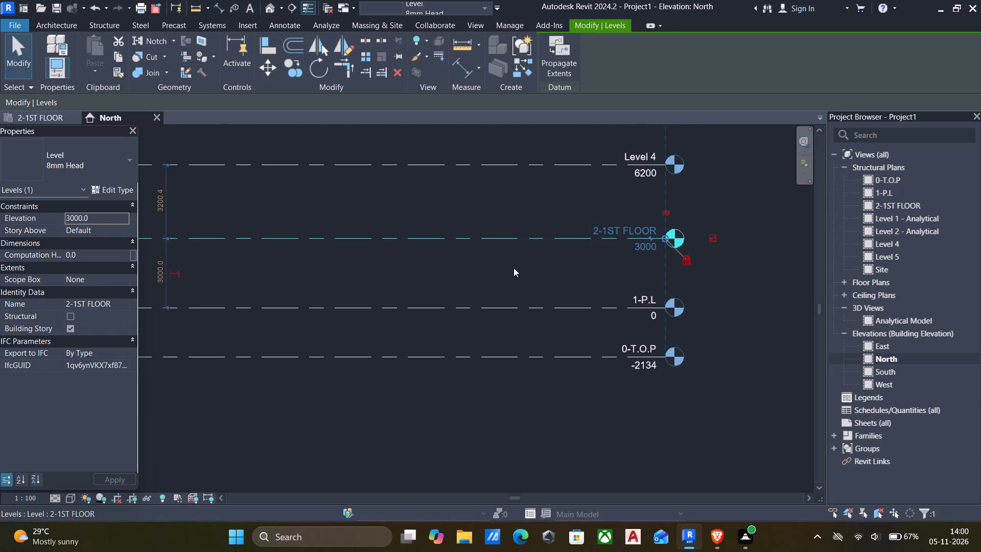
{"action": "scroll", "coordinate": [616, 295], "scroll_direction": "down", "scroll_amount": 7}
{"action": "scroll", "coordinate": [492, 280], "scroll_direction": "up", "scroll_amount": 6}
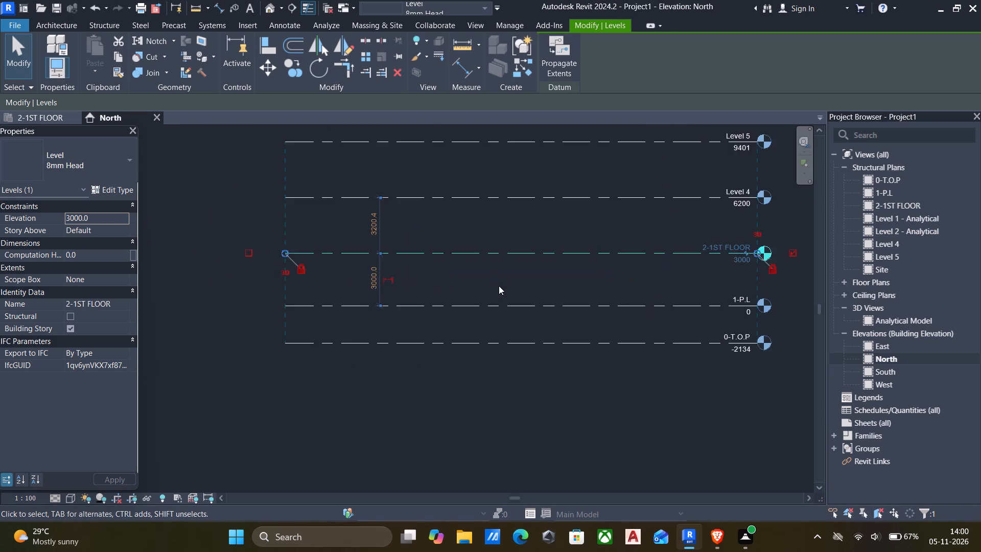
{"action": "key", "text": "Escape"}
{"action": "left_click", "coordinate": [483, 253]}
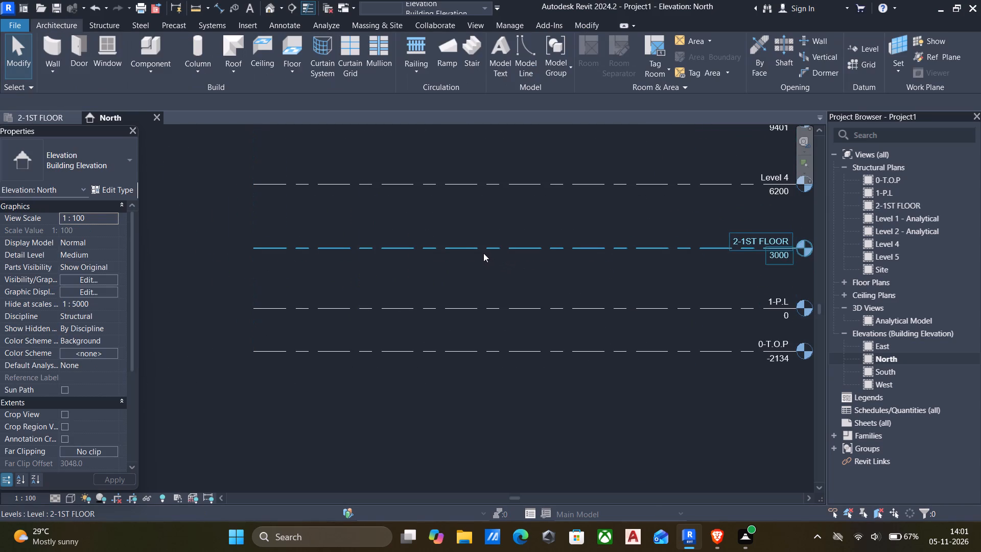
{"action": "left_click", "coordinate": [353, 278]}
{"action": "key", "text": "1"}
{"action": "key", "text": "0"}
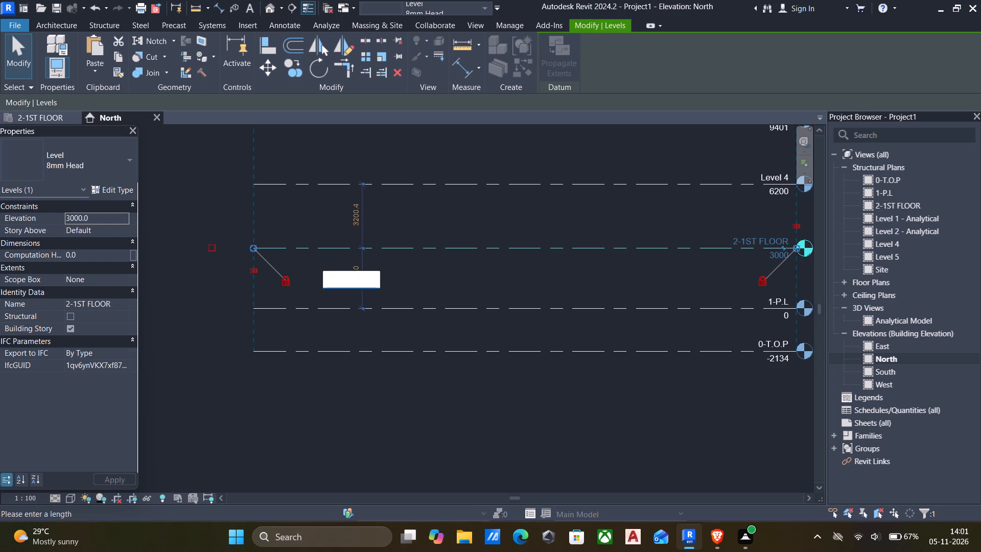
{"action": "key", "text": "apostrophe"}
{"action": "type", "text": "6\""}
{"action": "key", "text": "Return"}
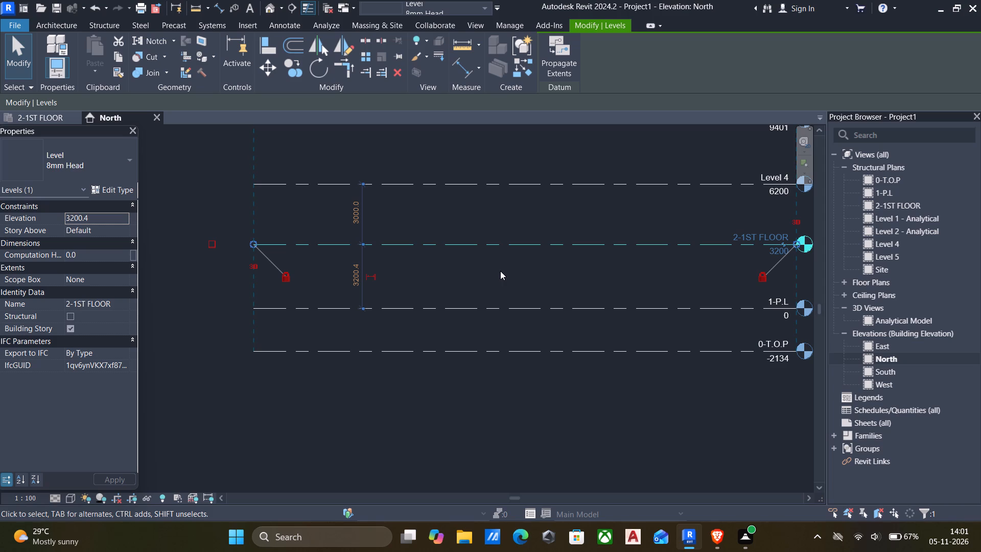
Set the distance from level 2-1ST FLOOR up to Level 4 to 10'6".
{"action": "scroll", "coordinate": [444, 262], "scroll_direction": "down", "scroll_amount": 3}
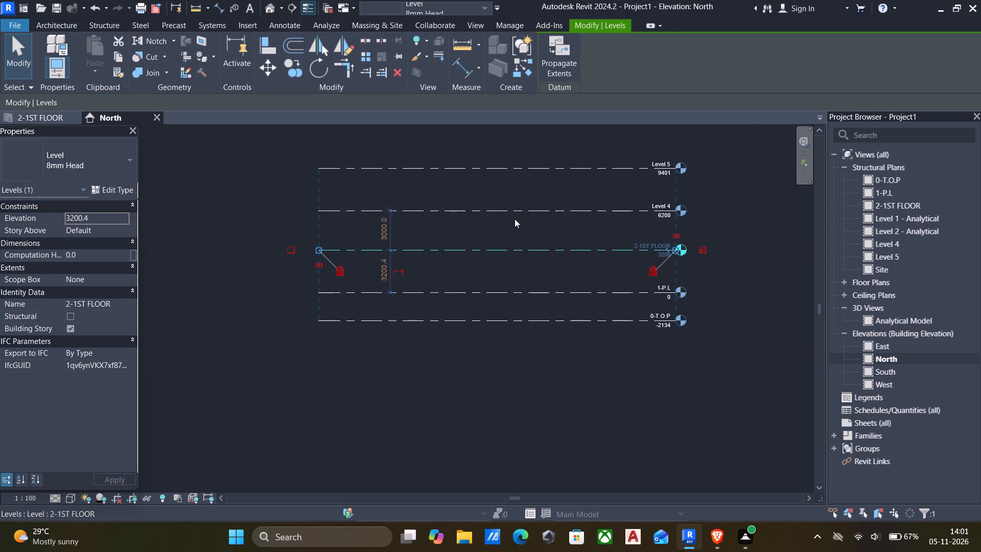
{"action": "left_click", "coordinate": [492, 214]}
{"action": "left_click", "coordinate": [382, 228]}
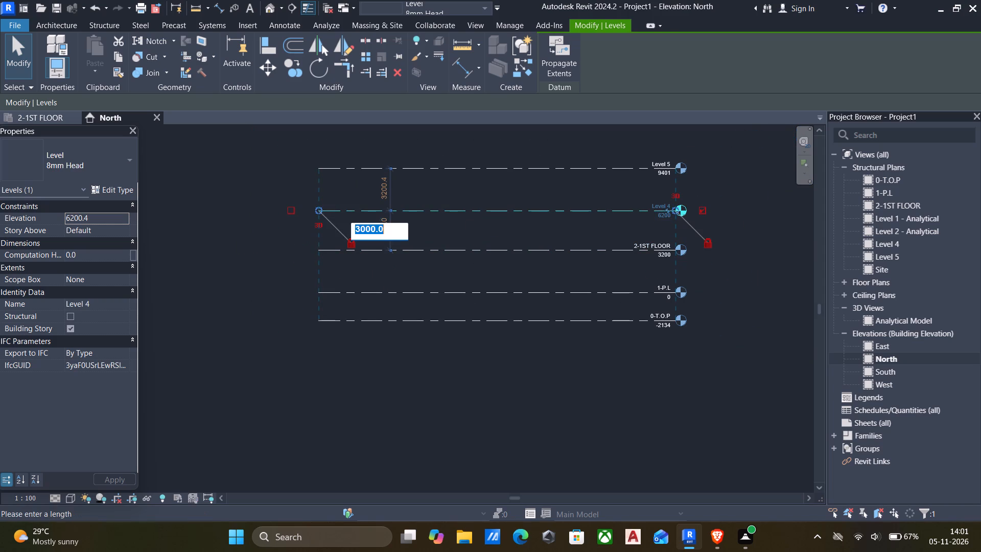
{"action": "type", "text": "10'6\""}
{"action": "key", "text": "Return"}
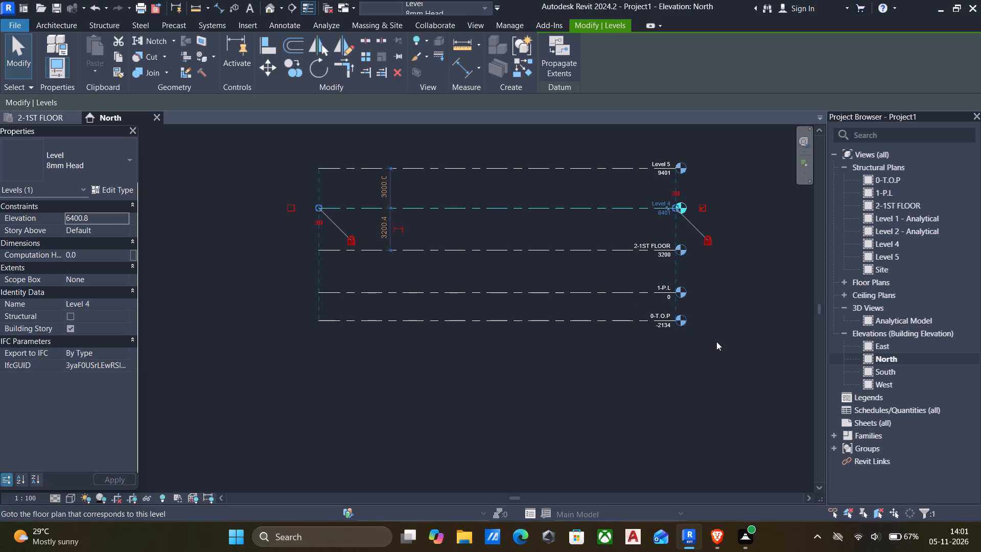
{"action": "left_click", "coordinate": [718, 343]}
Set the distance from Level 4 up to Level 5, the topmost level, to 10'6".
{"action": "left_click", "coordinate": [378, 166]}
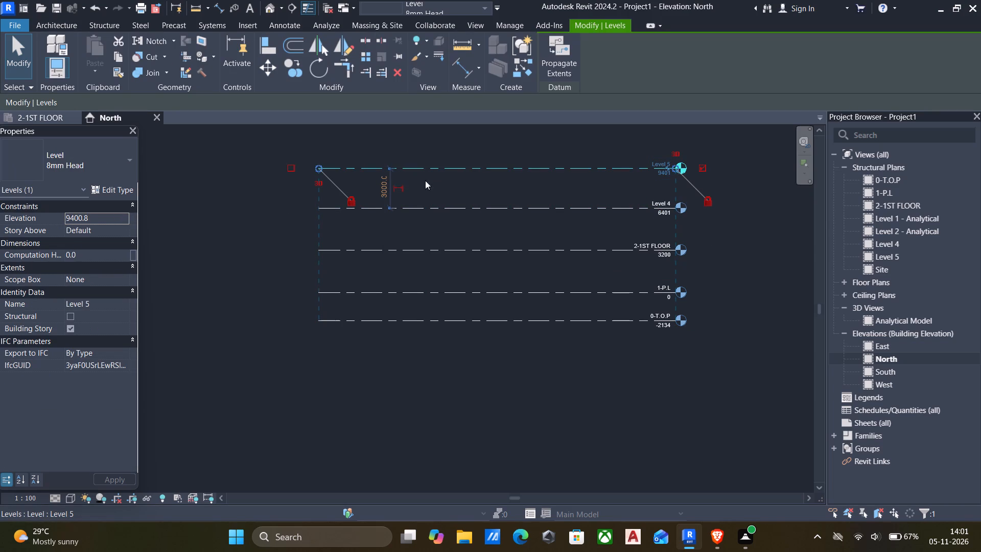
{"action": "left_click", "coordinate": [381, 189]}
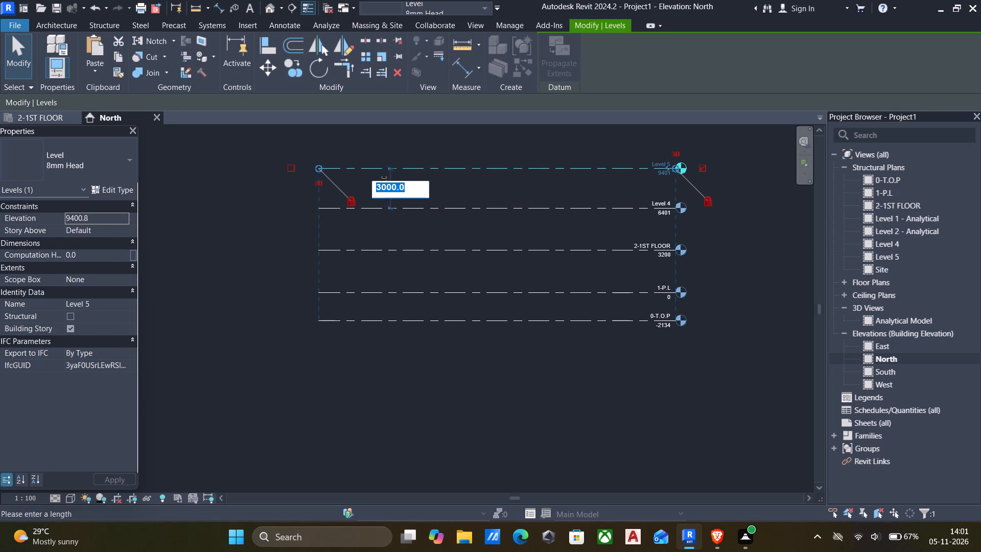
{"action": "key", "text": "1"}
{"action": "key", "text": "0"}
{"action": "key", "text": "apostrophe"}
{"action": "type", "text": "6\""}
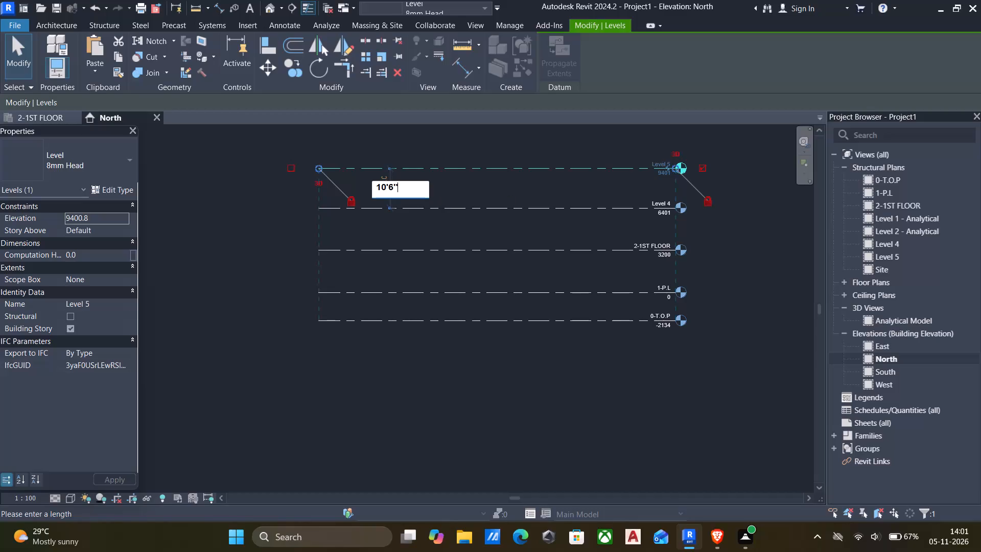
{"action": "key", "text": "Return"}
{"action": "left_click", "coordinate": [239, 184]}
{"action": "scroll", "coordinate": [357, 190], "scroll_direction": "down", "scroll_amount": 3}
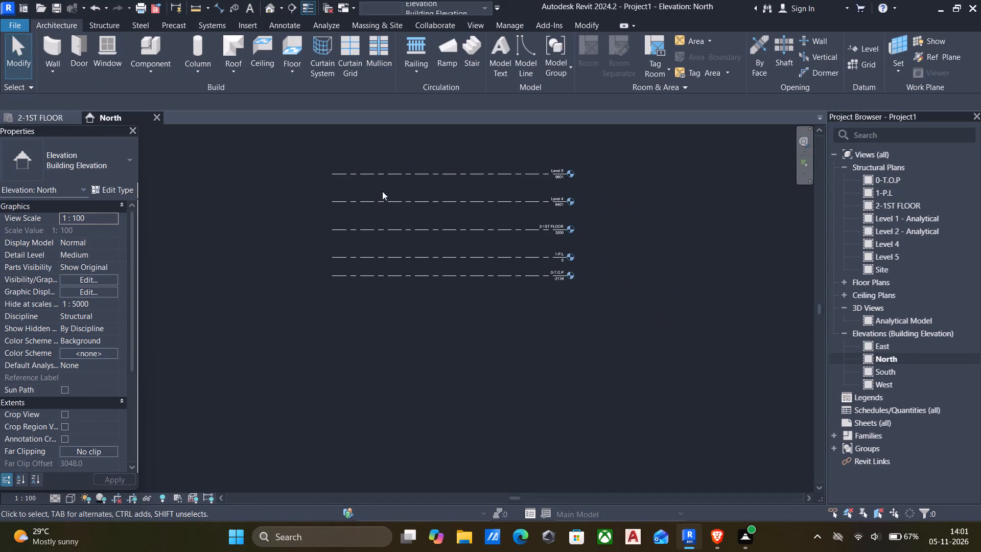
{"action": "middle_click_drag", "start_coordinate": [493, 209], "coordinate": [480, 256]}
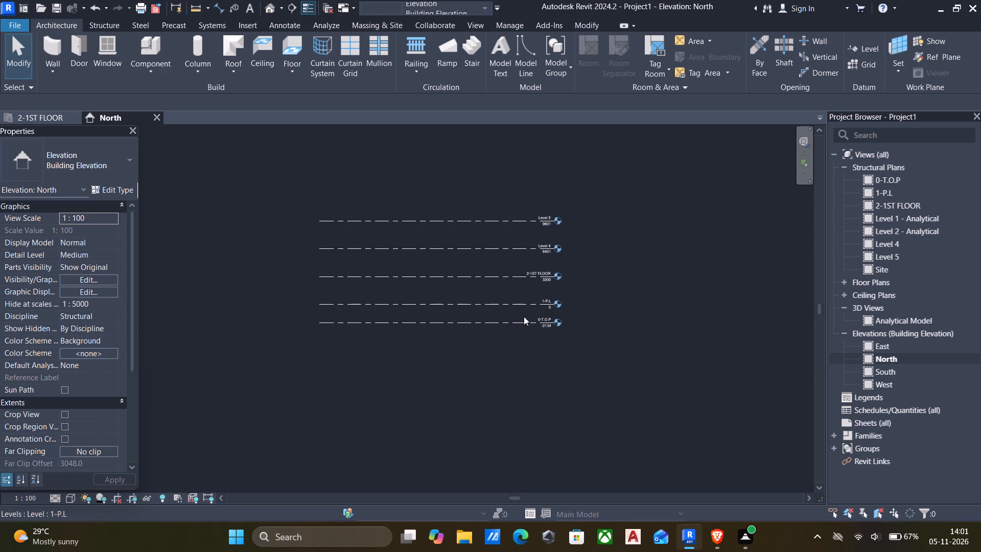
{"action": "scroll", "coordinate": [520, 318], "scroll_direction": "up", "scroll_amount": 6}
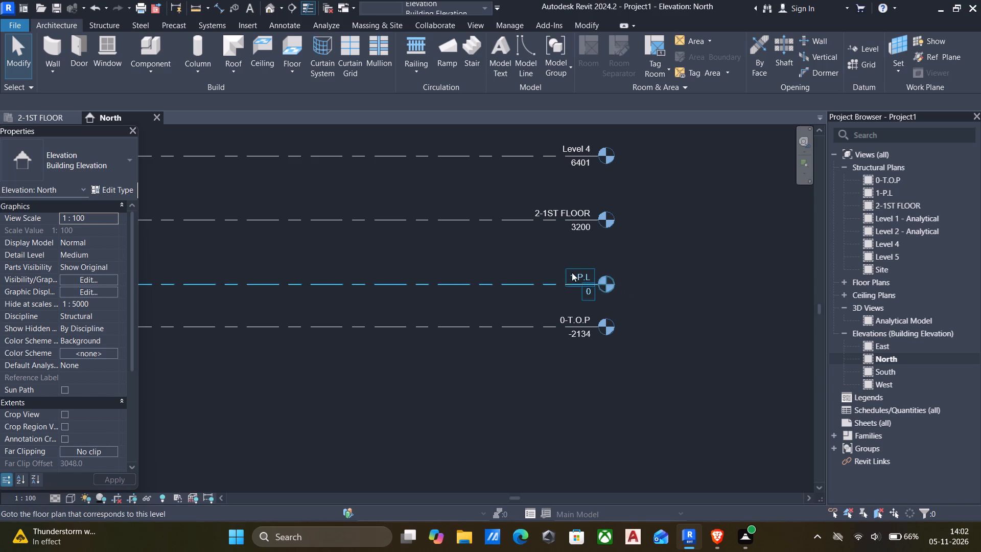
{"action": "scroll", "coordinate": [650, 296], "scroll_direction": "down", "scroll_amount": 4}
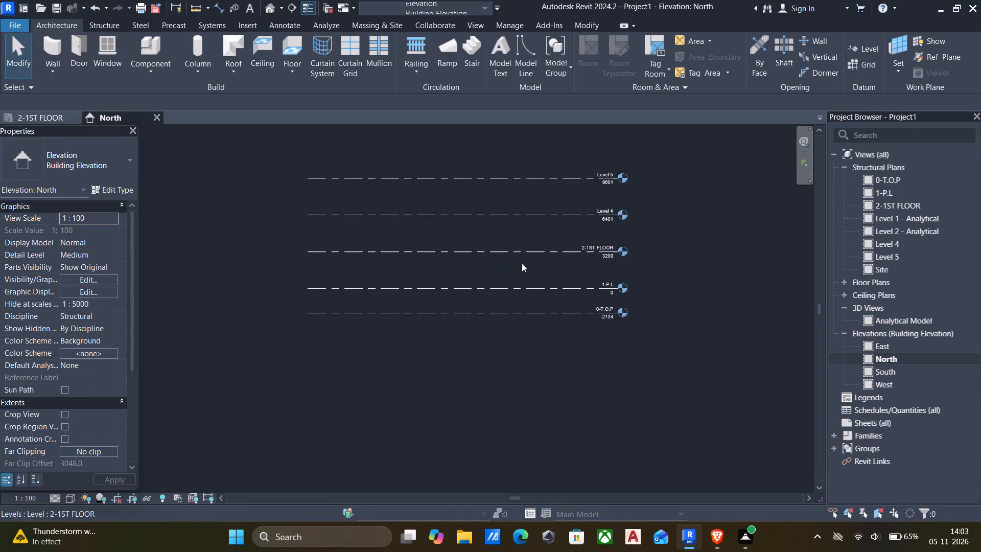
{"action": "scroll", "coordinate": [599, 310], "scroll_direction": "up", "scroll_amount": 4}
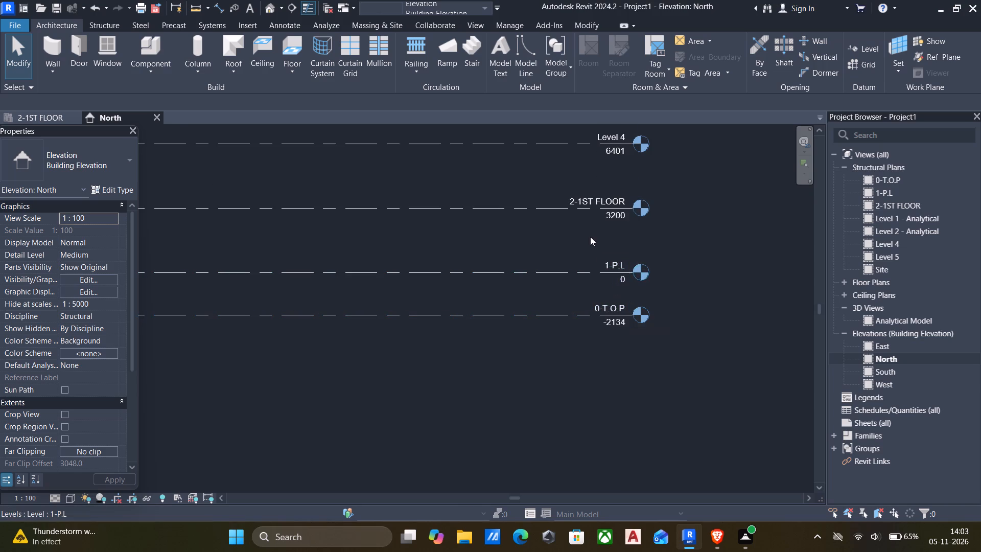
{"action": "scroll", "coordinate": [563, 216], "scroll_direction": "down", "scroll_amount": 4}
Rename Level 4 as 3-3RD FLOOR and rename its corresponding views too.
{"action": "middle_click_drag", "start_coordinate": [574, 197], "coordinate": [585, 233]}
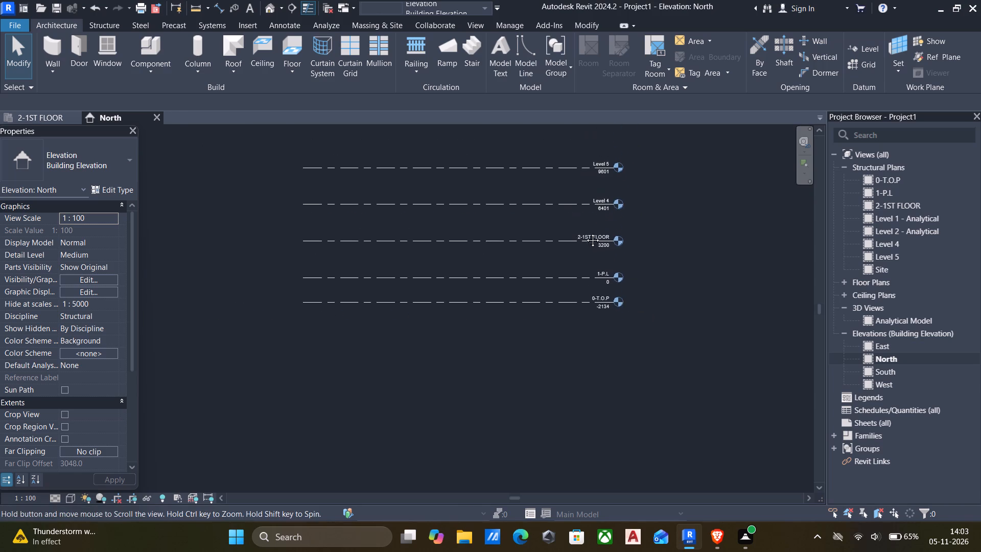
{"action": "middle_click_drag", "start_coordinate": [585, 233], "coordinate": [586, 250]}
{"action": "scroll", "coordinate": [599, 233], "scroll_direction": "up", "scroll_amount": 2}
{"action": "left_click", "coordinate": [559, 229]}
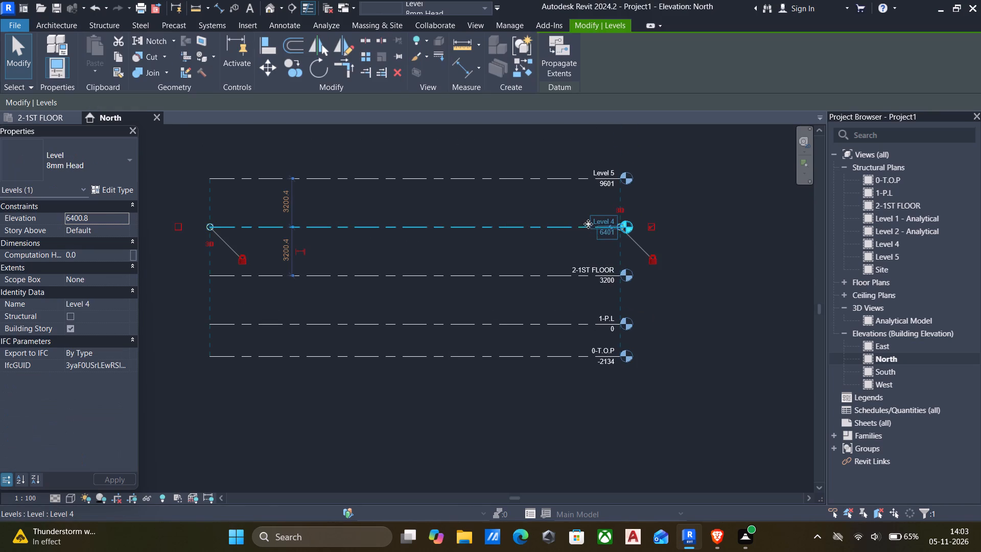
{"action": "left_click", "coordinate": [598, 223]}
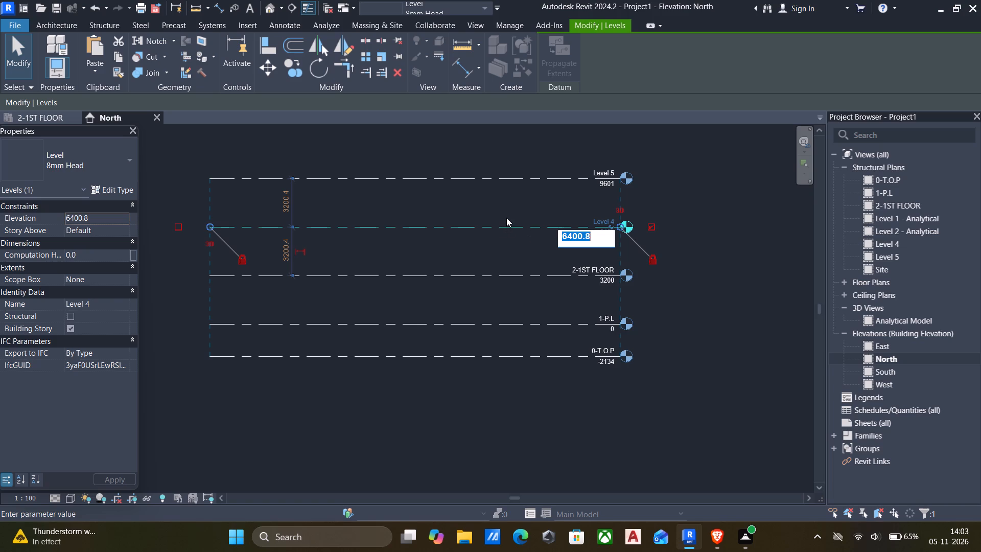
{"action": "left_click", "coordinate": [506, 217]}
{"action": "scroll", "coordinate": [552, 224], "scroll_direction": "up", "scroll_amount": 5}
{"action": "left_click", "coordinate": [623, 212]}
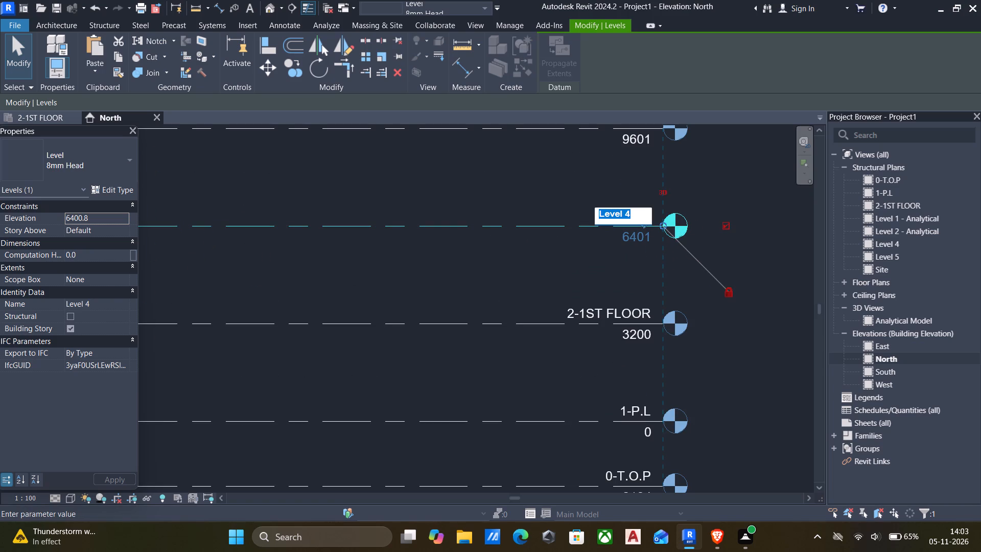
{"action": "type", "text": "3-"}
{"action": "key", "text": "3"}
{"action": "type", "text": "RD FLOOR"}
{"action": "left_click", "coordinate": [486, 206]}
{"action": "left_click", "coordinate": [539, 267]}
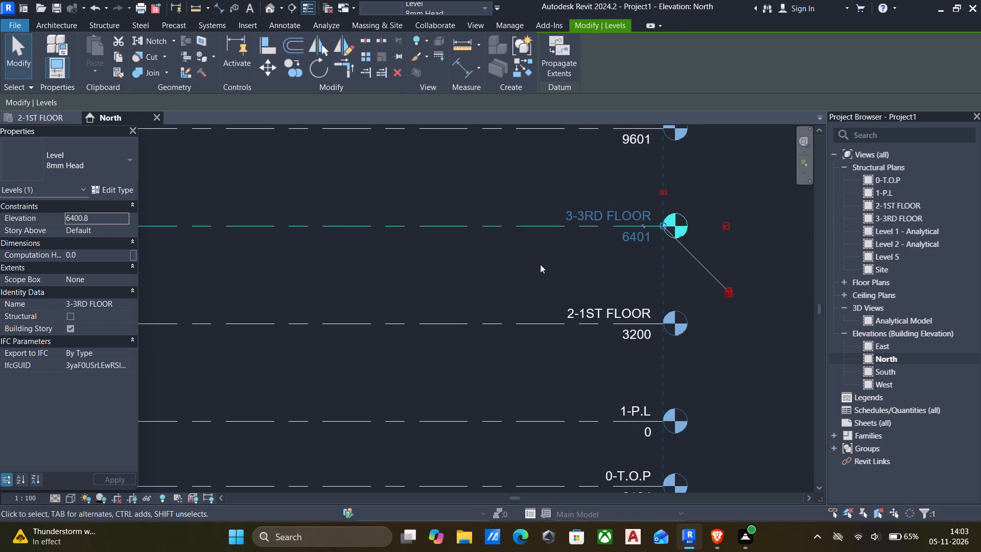
Rename Level 5, the topmost level, as 4-4TH FLOOR and rename its corresponding views too.
{"action": "scroll", "coordinate": [540, 264], "scroll_direction": "down", "scroll_amount": 6}
{"action": "left_click", "coordinate": [419, 210]}
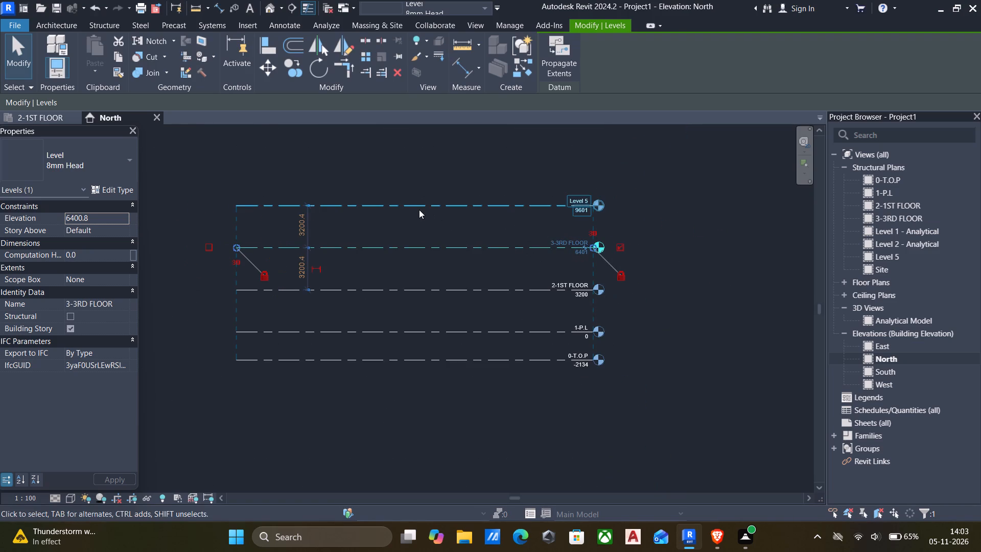
{"action": "scroll", "coordinate": [582, 204], "scroll_direction": "up", "scroll_amount": 5}
{"action": "left_click", "coordinate": [574, 197]}
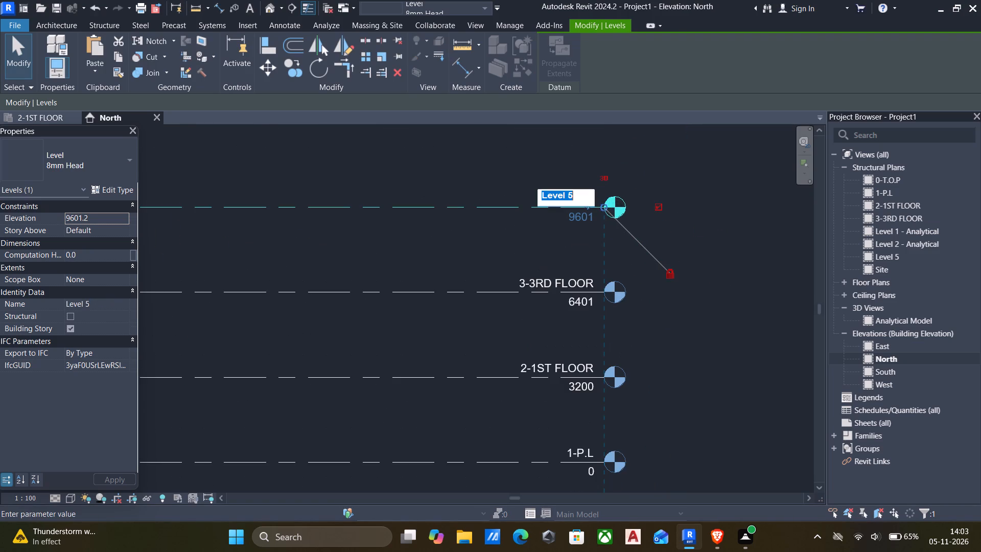
{"action": "type", "text": "4-"}
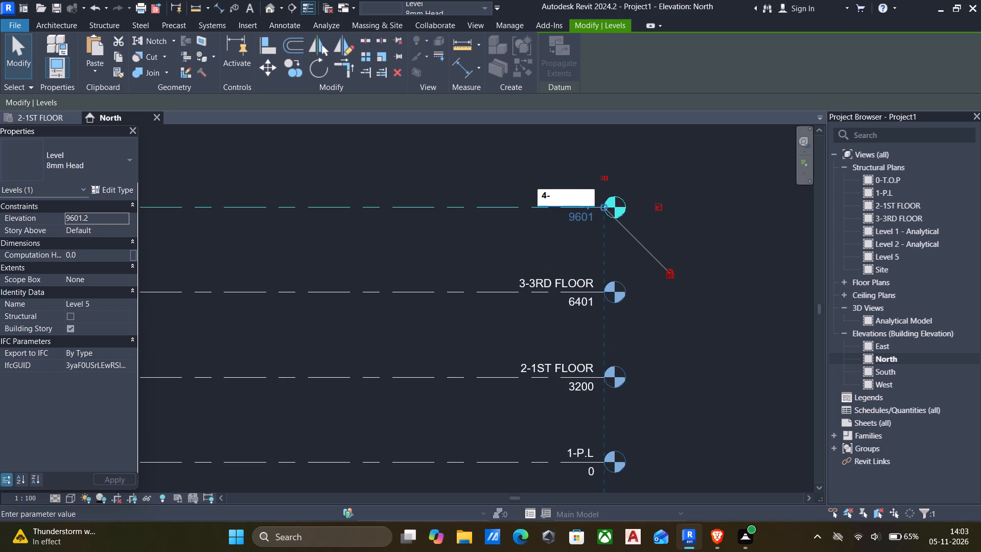
{"action": "key", "text": "4"}
{"action": "key", "text": "t"}
{"action": "key", "text": "h"}
{"action": "key", "text": "space"}
{"action": "type", "text": "FLOOR"}
{"action": "left_click", "coordinate": [472, 254]}
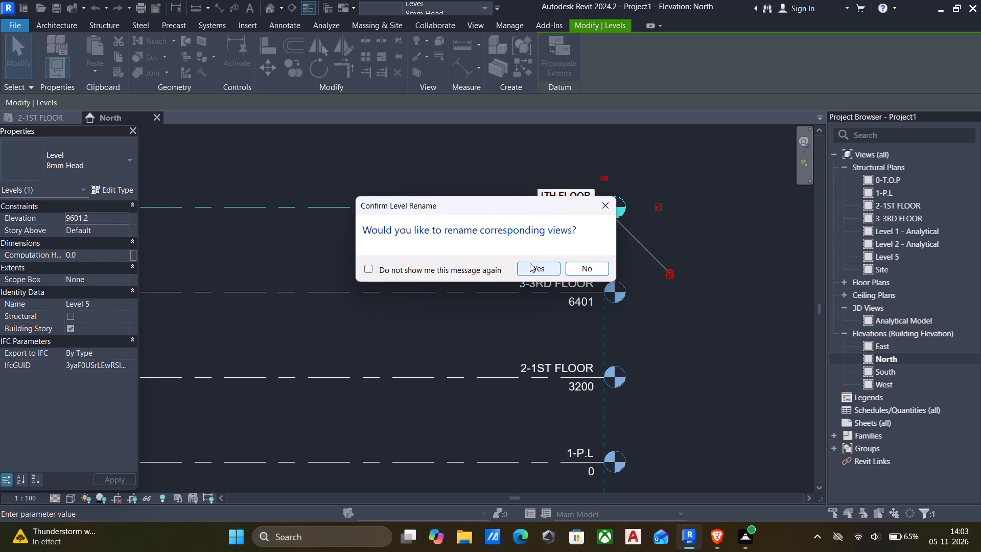
{"action": "left_click", "coordinate": [530, 264]}
Open the 0-T.O.P structural plan view.
{"action": "scroll", "coordinate": [518, 260], "scroll_direction": "down", "scroll_amount": 5}
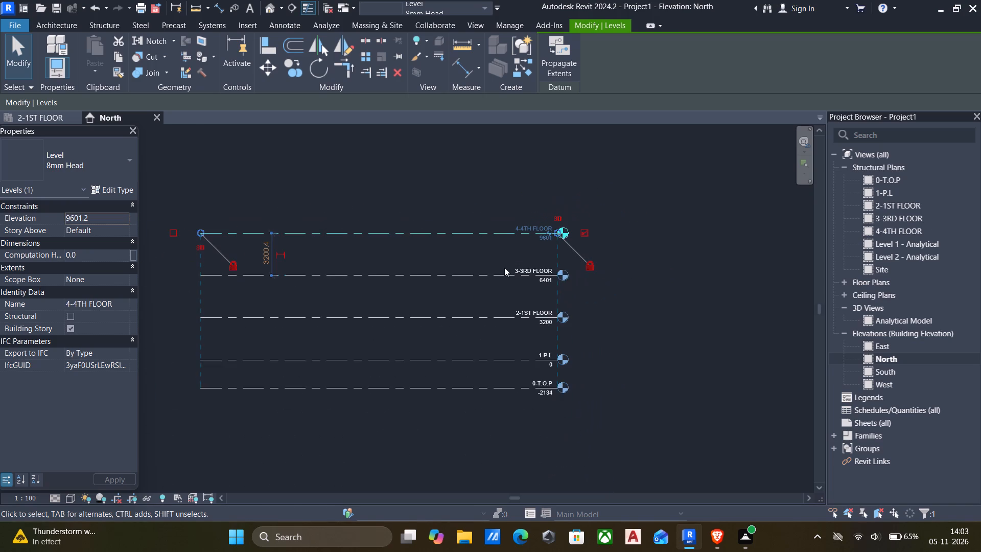
{"action": "middle_click_drag", "start_coordinate": [502, 284], "coordinate": [556, 282]}
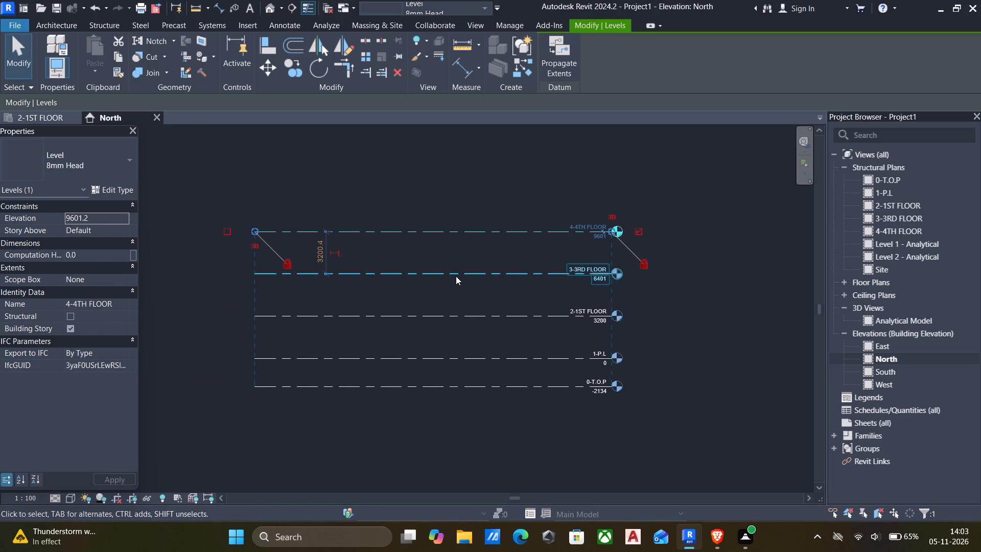
{"action": "double_click", "coordinate": [869, 181]}
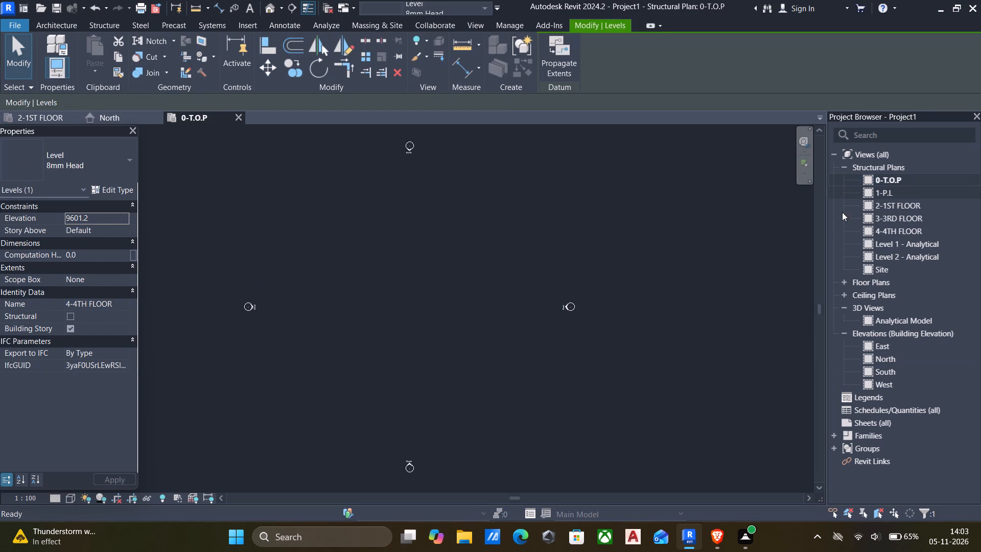
{"action": "middle_click_drag", "start_coordinate": [626, 240], "coordinate": [693, 240]}
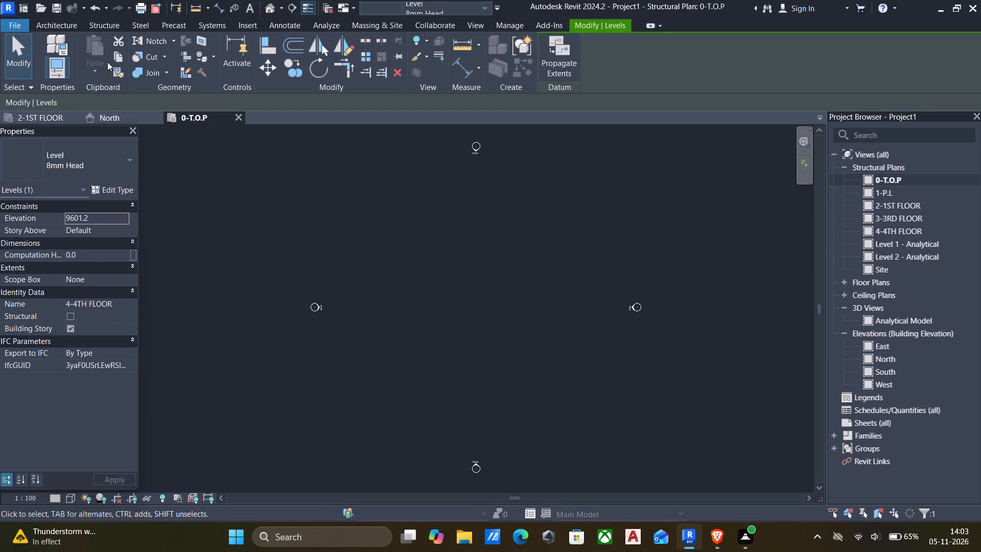
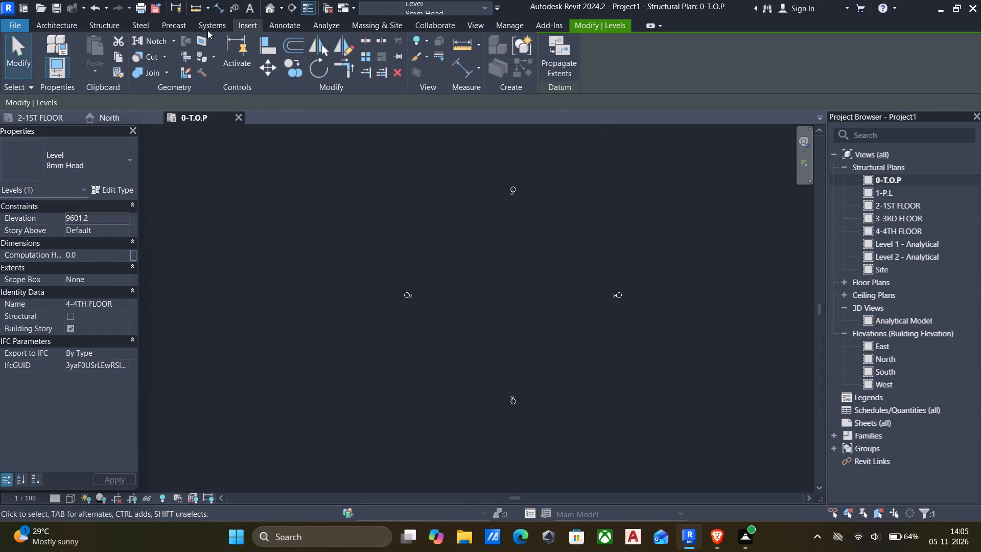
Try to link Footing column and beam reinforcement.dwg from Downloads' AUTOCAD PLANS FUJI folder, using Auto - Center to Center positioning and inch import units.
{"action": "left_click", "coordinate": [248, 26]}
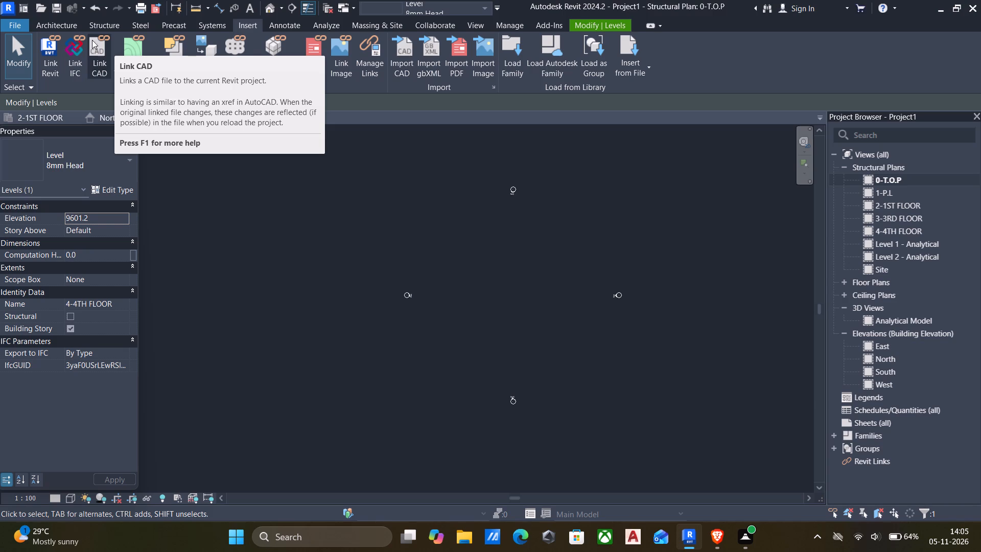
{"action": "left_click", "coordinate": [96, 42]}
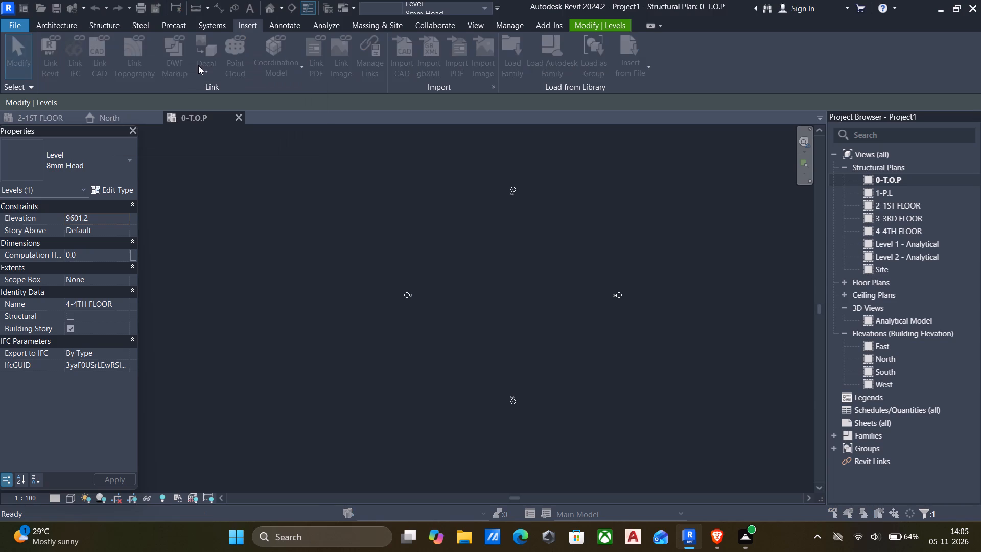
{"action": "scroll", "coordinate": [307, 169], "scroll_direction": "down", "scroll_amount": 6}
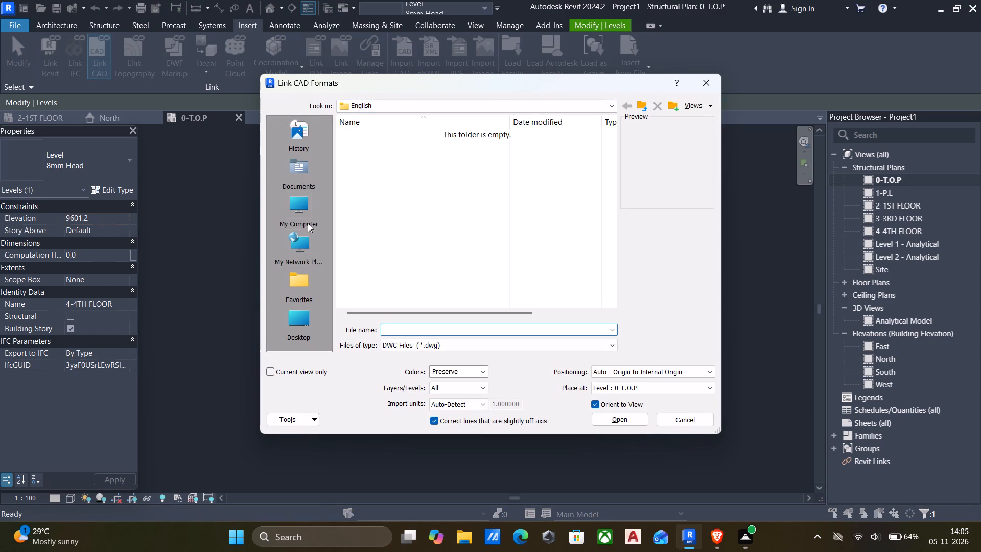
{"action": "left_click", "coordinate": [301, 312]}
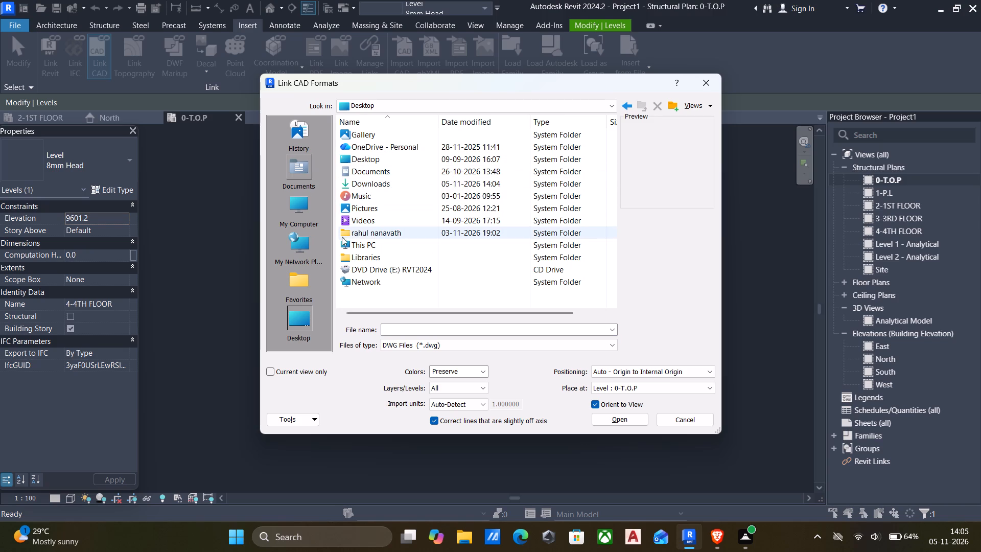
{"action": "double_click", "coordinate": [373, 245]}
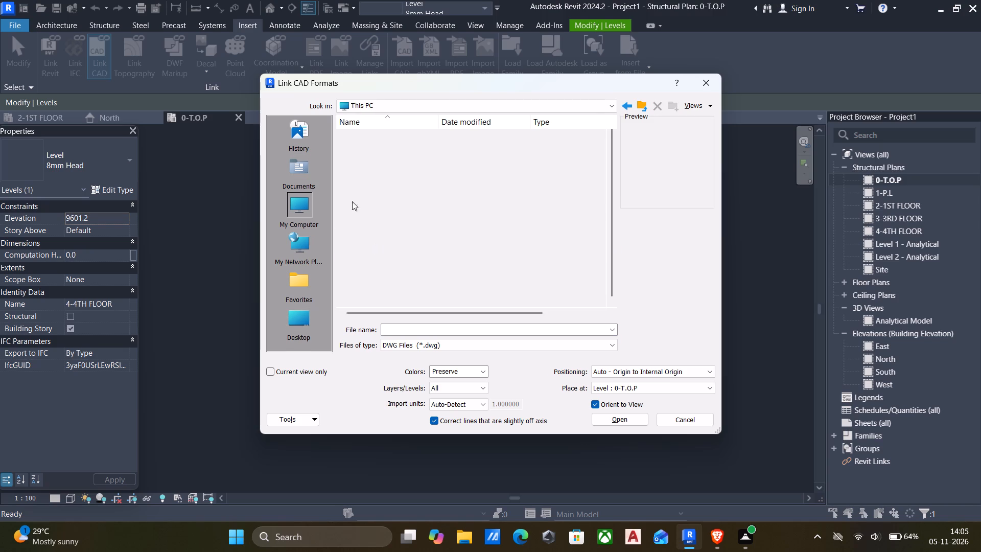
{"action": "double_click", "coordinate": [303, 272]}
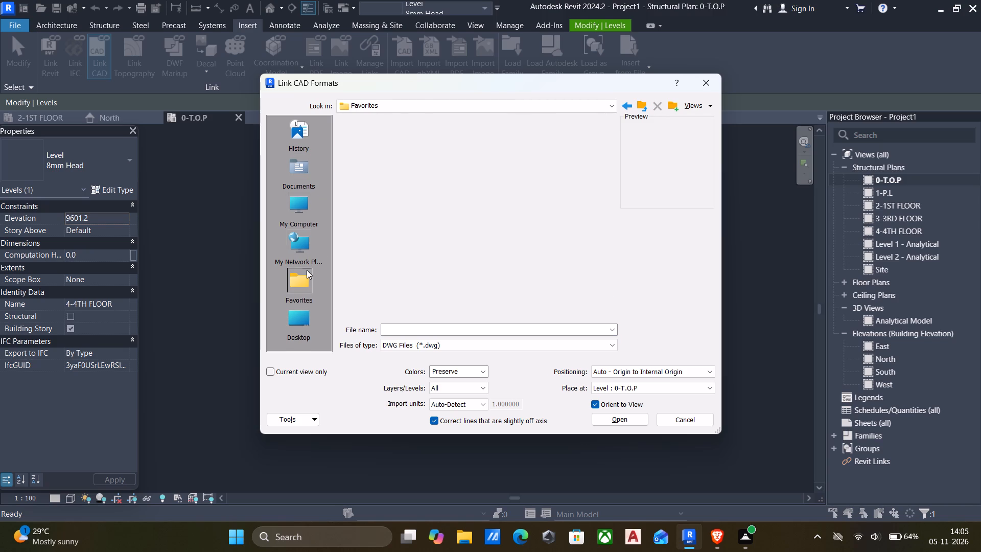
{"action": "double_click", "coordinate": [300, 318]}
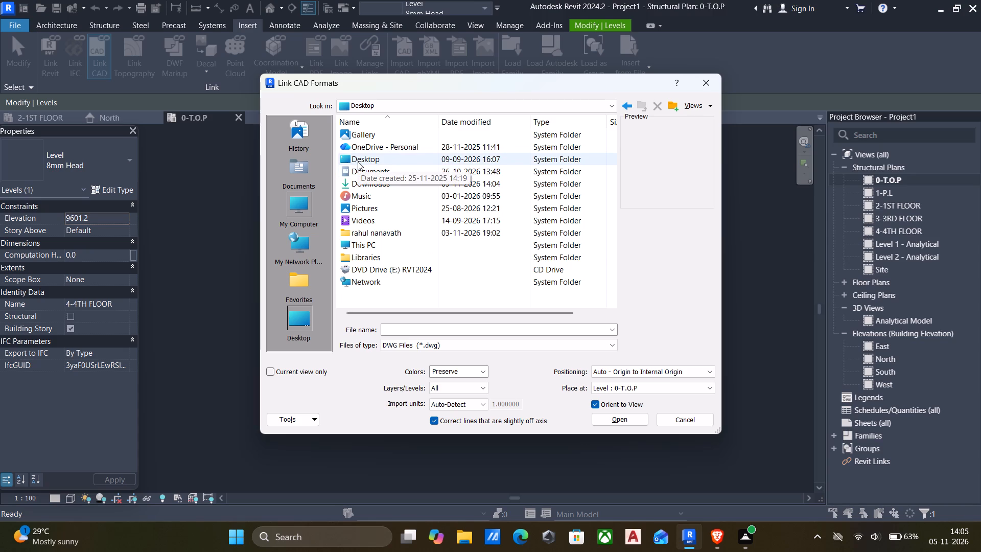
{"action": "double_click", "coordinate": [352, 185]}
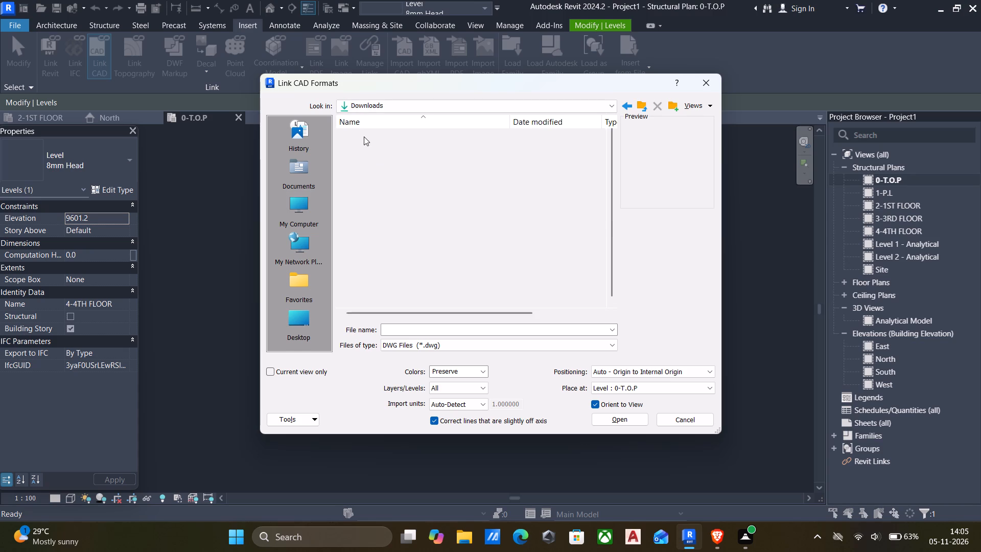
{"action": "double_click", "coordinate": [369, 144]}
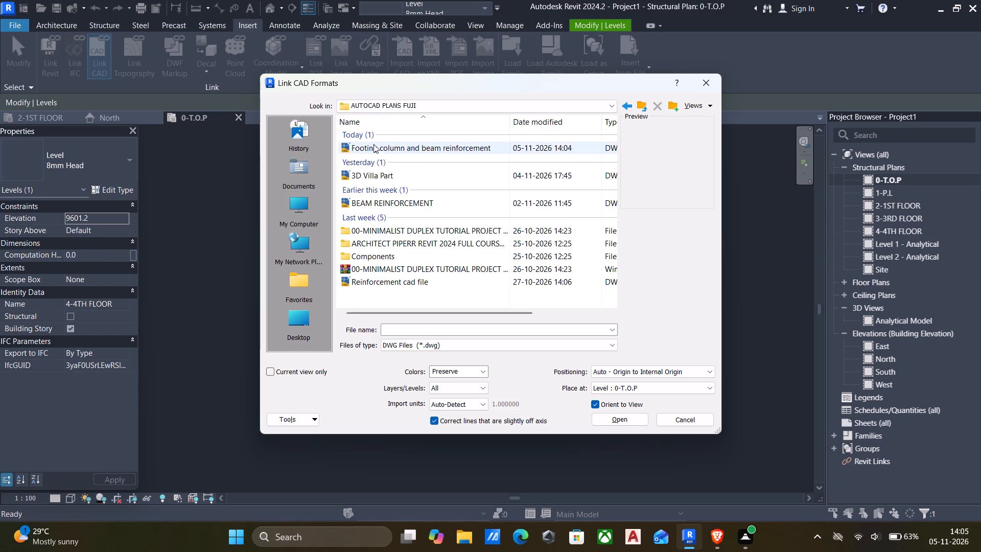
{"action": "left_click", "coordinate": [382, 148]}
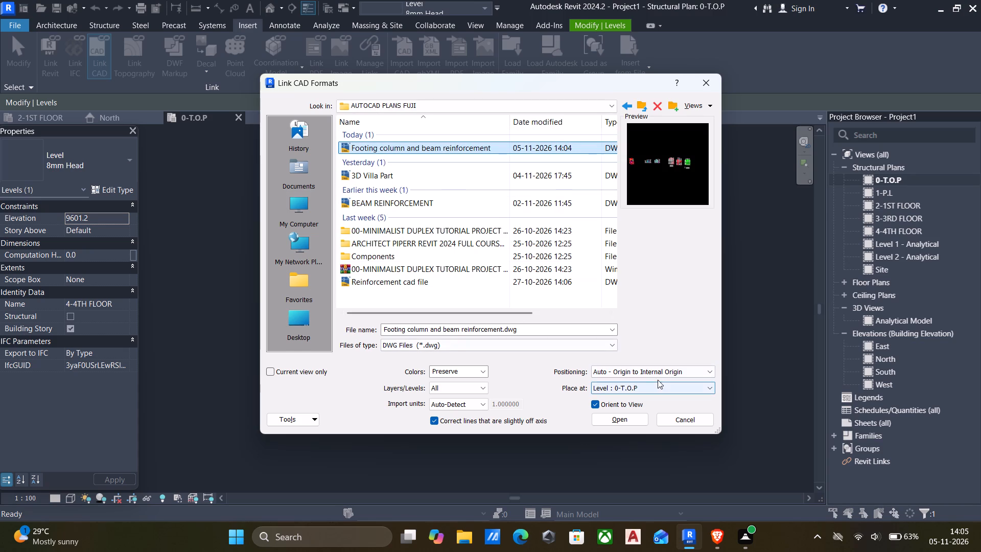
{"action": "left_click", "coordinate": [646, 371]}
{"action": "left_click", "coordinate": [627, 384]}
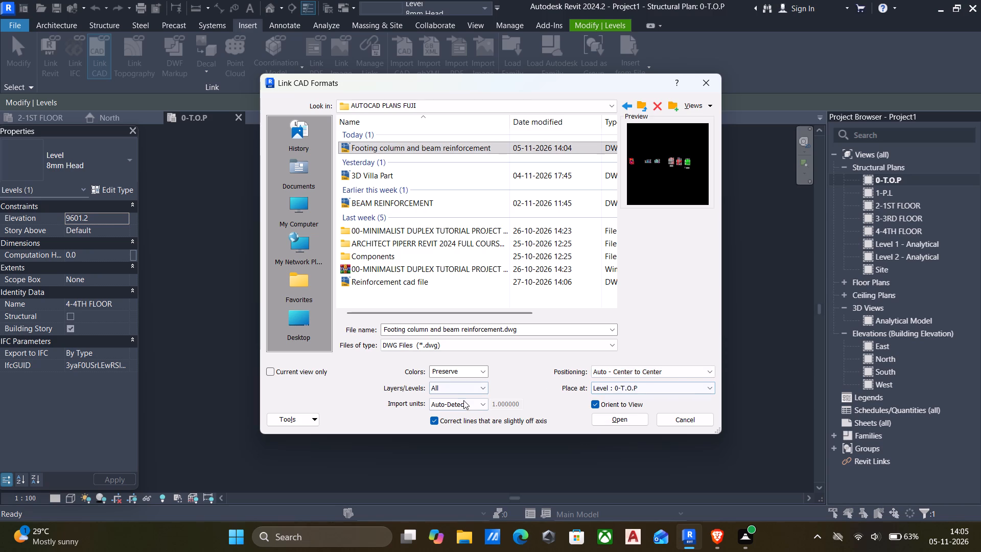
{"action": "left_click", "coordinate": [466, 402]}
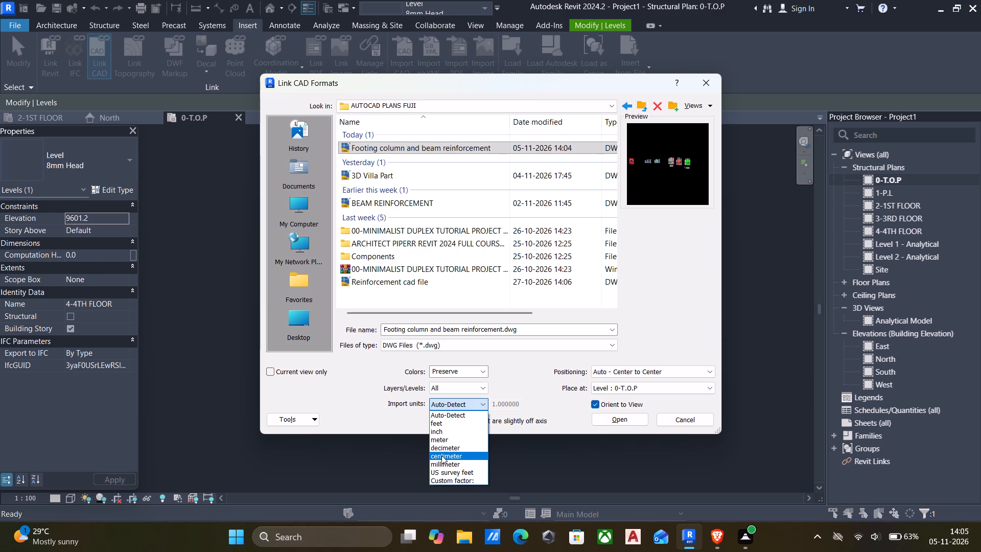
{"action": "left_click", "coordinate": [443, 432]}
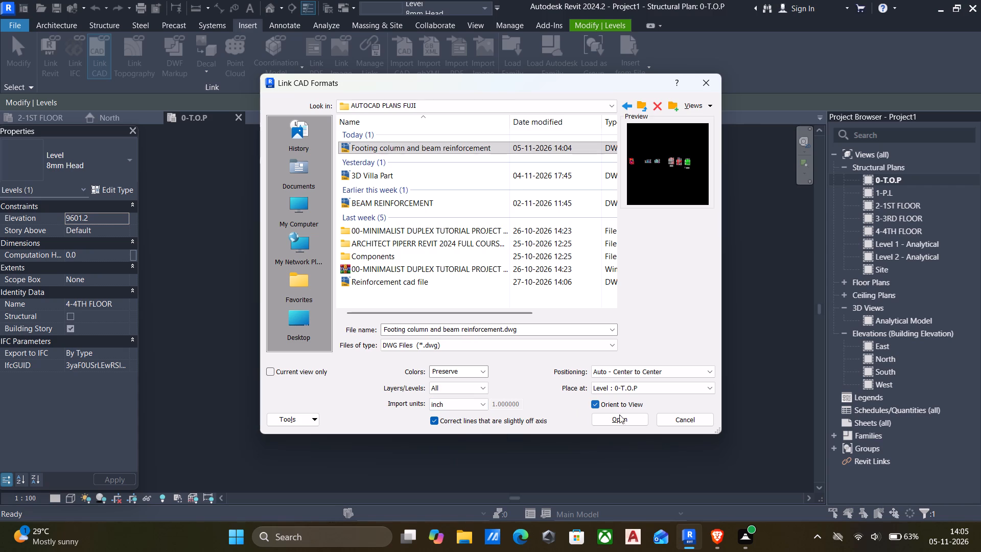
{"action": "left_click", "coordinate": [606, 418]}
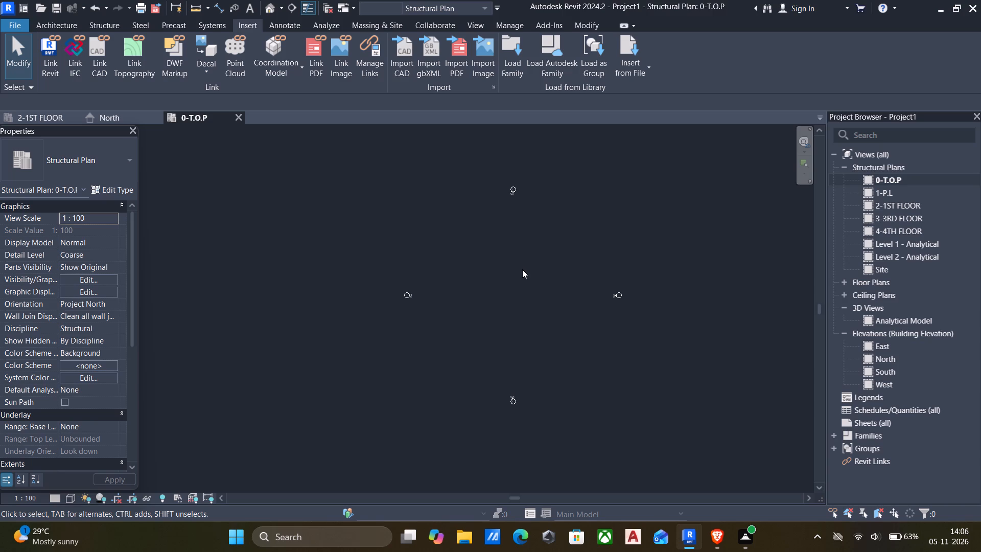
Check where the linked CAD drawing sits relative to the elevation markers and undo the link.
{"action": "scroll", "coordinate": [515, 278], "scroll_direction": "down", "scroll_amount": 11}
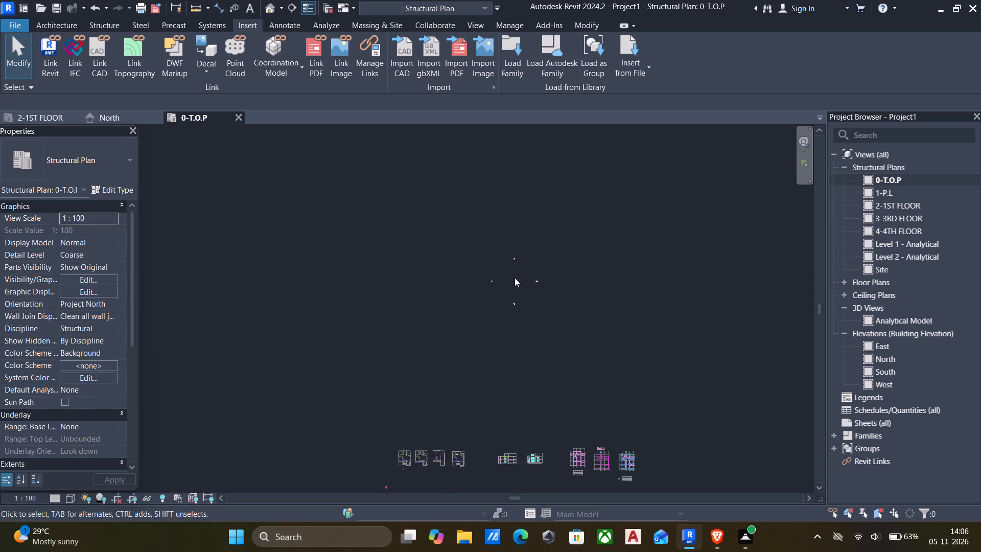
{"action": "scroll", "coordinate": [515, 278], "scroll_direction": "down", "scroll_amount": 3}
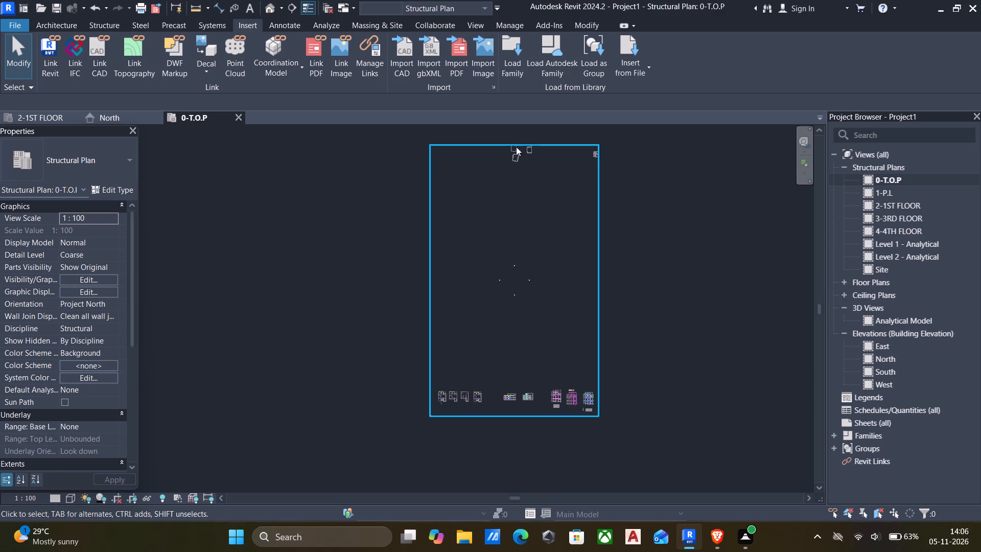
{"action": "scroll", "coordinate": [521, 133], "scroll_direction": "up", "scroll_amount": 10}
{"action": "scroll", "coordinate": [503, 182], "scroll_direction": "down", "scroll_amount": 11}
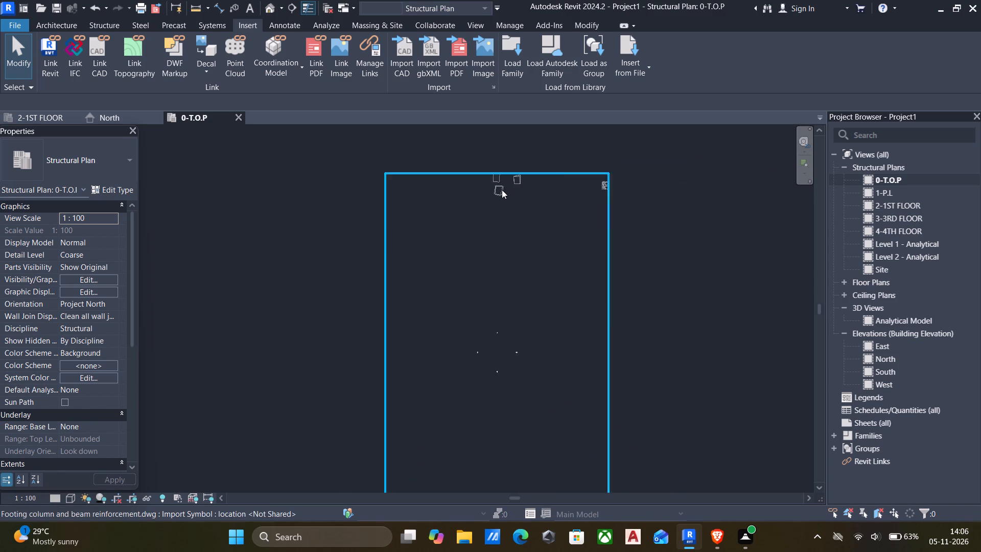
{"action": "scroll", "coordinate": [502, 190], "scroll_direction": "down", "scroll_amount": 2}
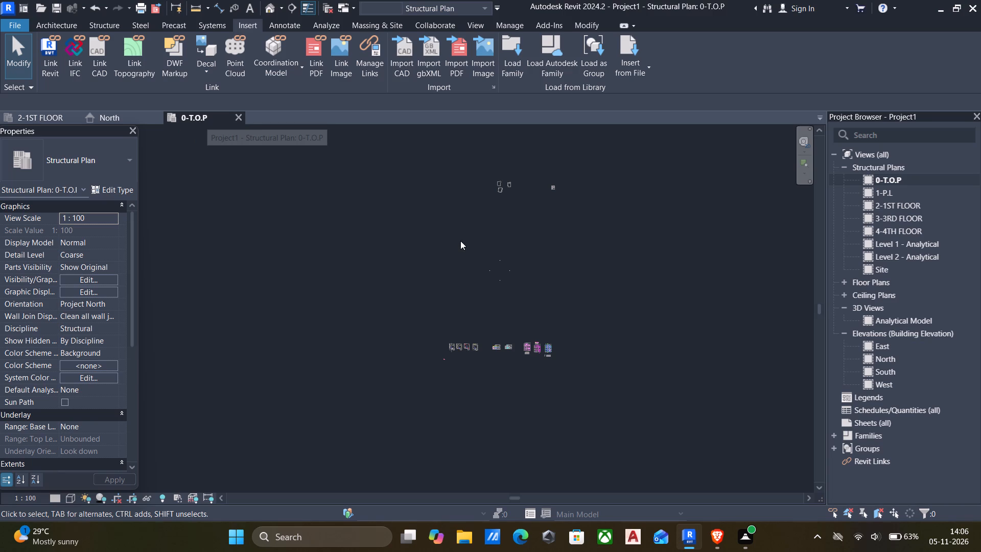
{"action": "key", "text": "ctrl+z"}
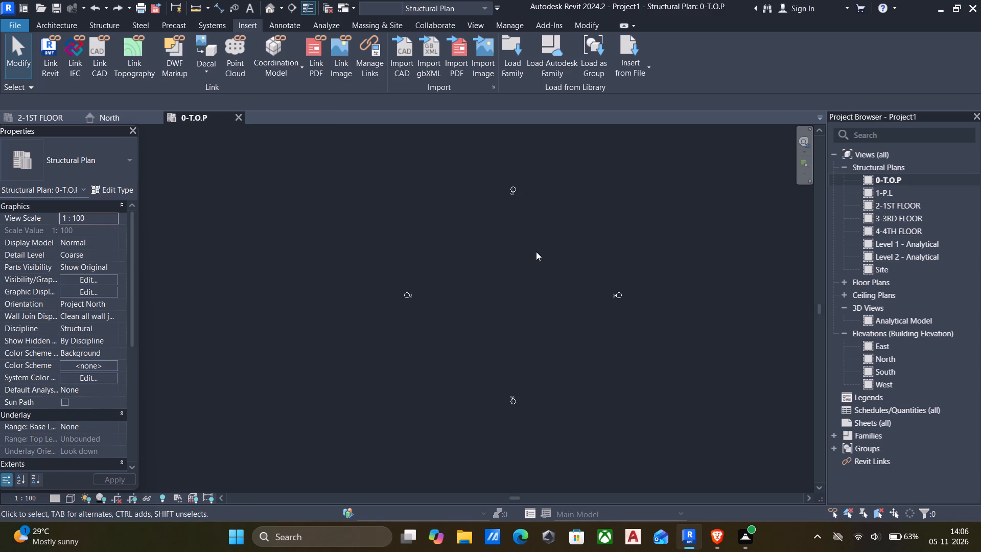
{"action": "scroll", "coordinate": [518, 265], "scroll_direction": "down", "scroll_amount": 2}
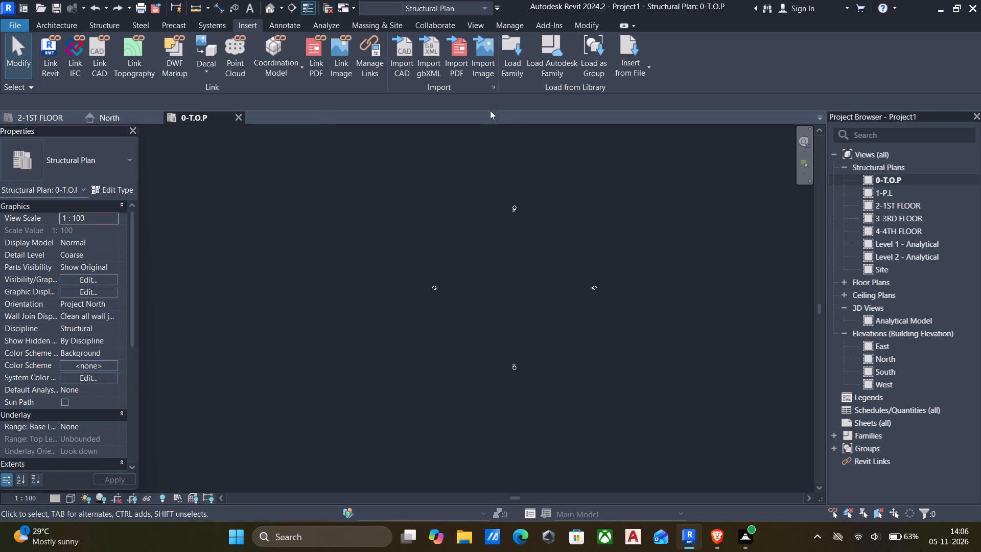
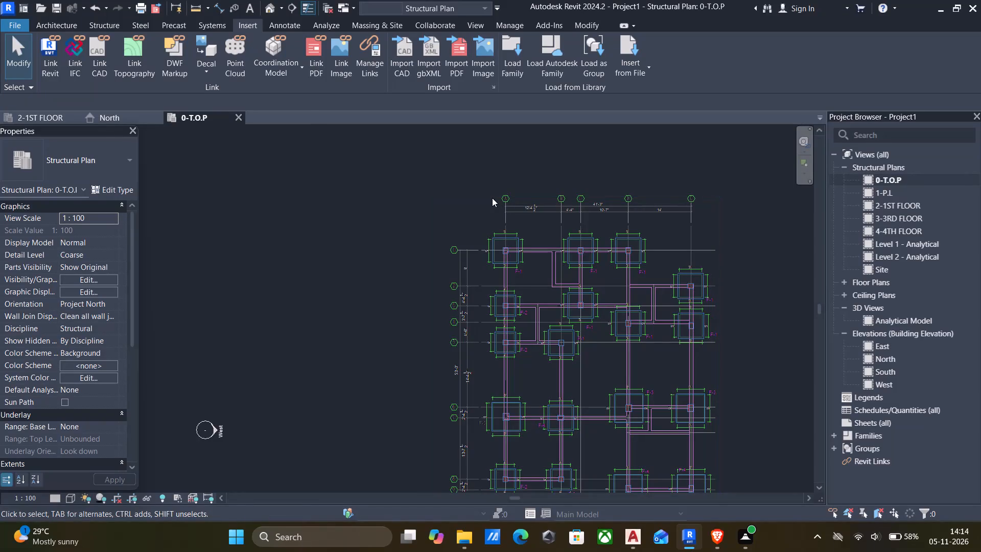
Pin the footing, column and beam reinforcement CAD drawing in place in the 0-T.O.P plan.
{"action": "left_click", "coordinate": [507, 199]}
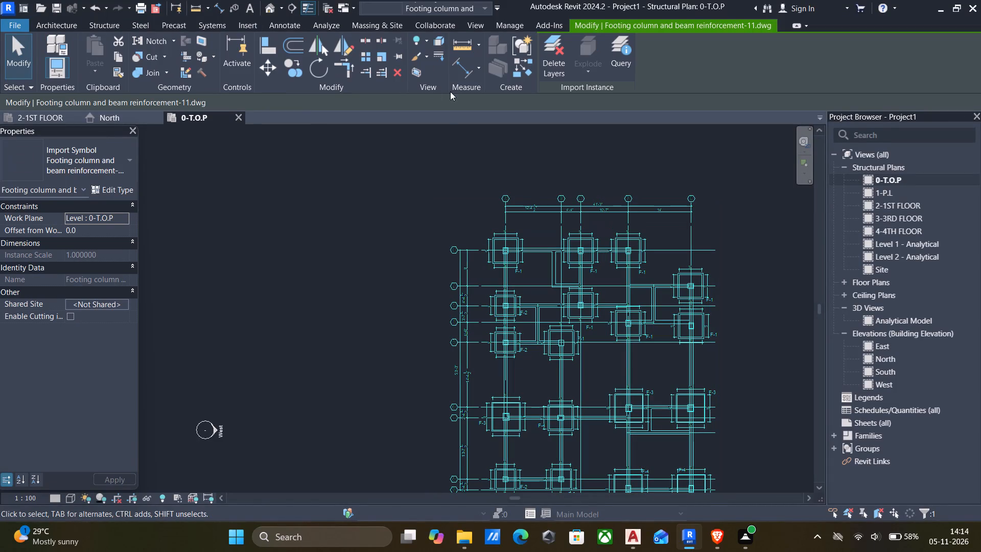
{"action": "scroll", "coordinate": [325, 66], "scroll_direction": "down", "scroll_amount": 1}
{"action": "left_click", "coordinate": [395, 58]}
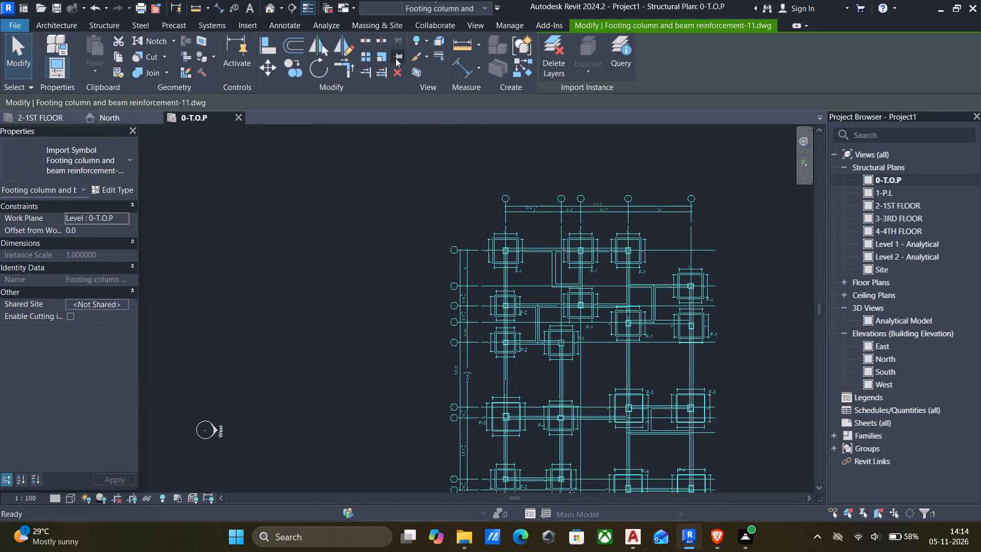
{"action": "scroll", "coordinate": [448, 228], "scroll_direction": "down", "scroll_amount": 4}
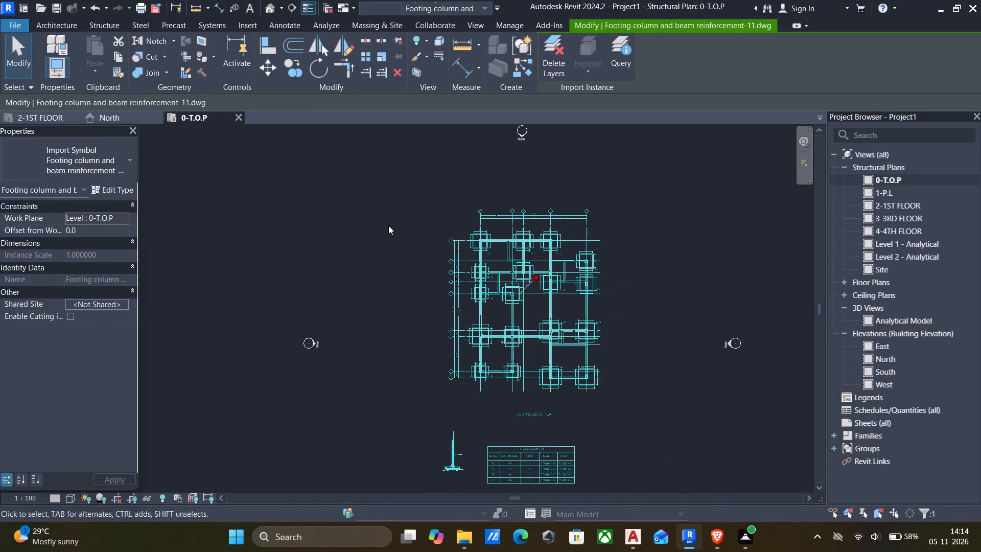
{"action": "left_click", "coordinate": [413, 249]}
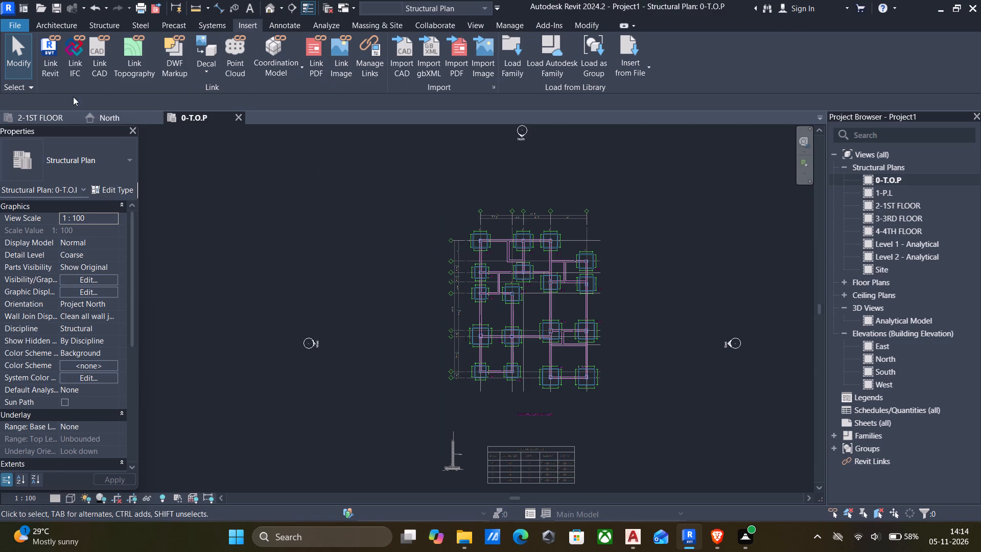
Duplicate the isolated foundation type M_Footing-Rectangular 1800 x 1200 x 450mm and name the new type 5'x5'.
{"action": "left_click", "coordinate": [98, 26]}
{"action": "left_click", "coordinate": [338, 53]}
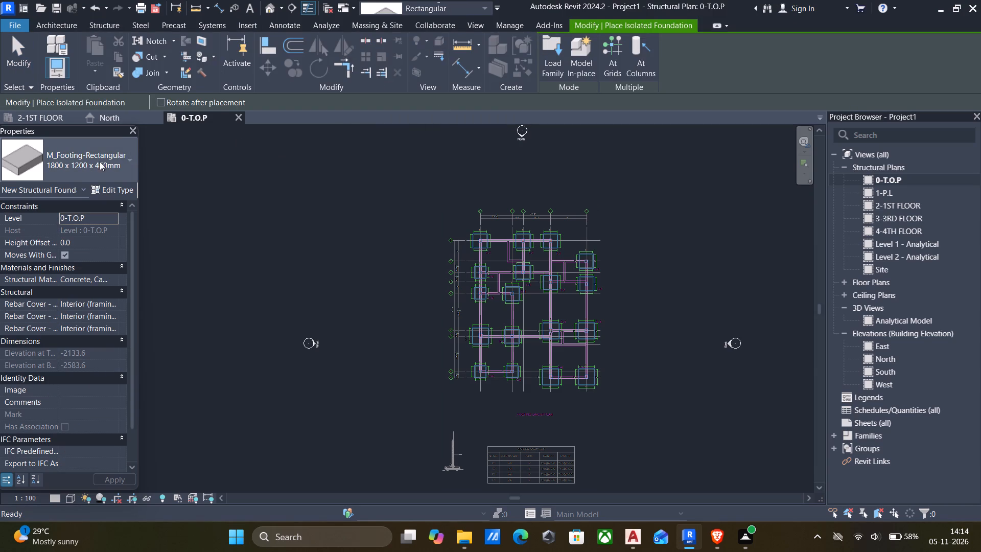
{"action": "left_click", "coordinate": [115, 189]}
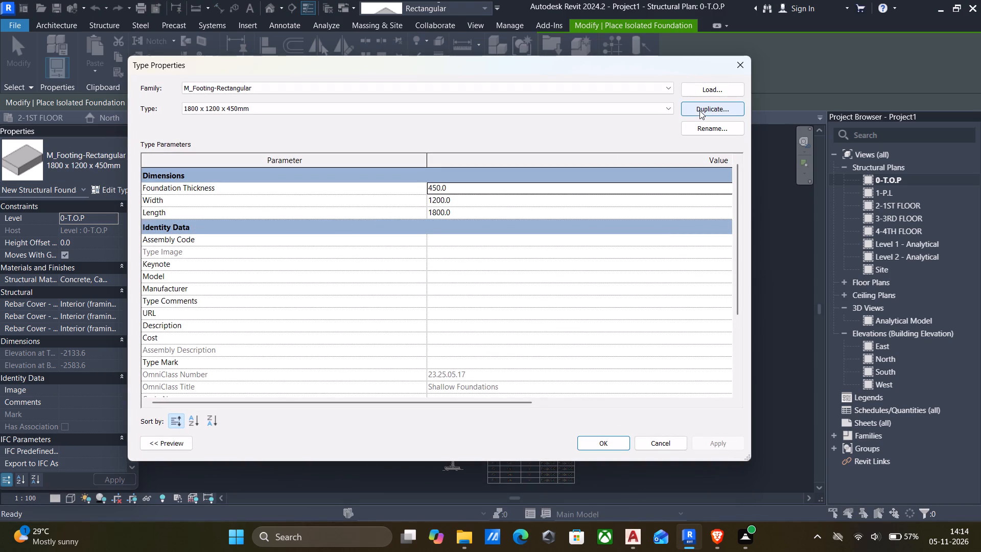
{"action": "left_click", "coordinate": [699, 110]}
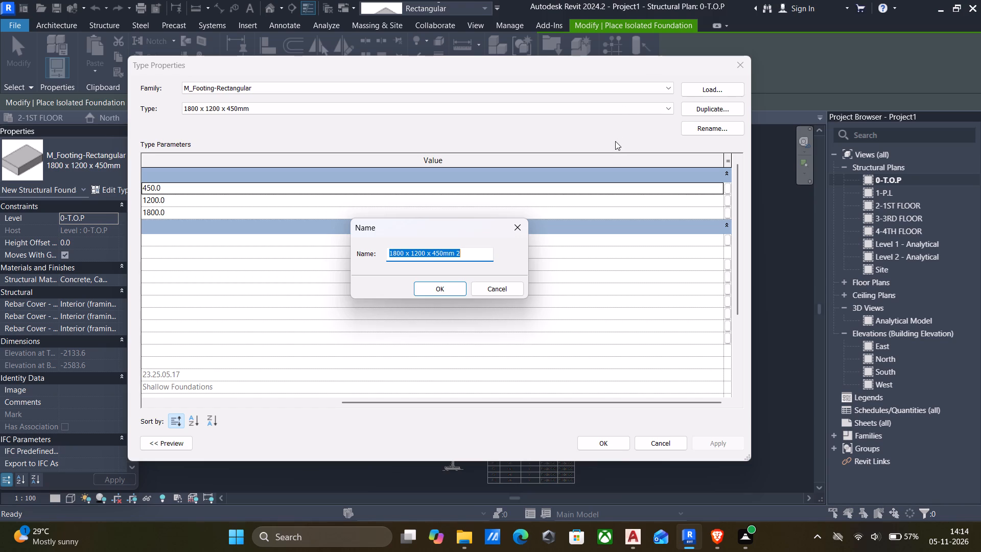
{"action": "left_click", "coordinate": [482, 249]}
{"action": "key", "text": "BackSpace"}
{"action": "left_click_drag", "start_coordinate": [482, 249], "coordinate": [313, 246]}
{"action": "key", "text": "BackSpace"}
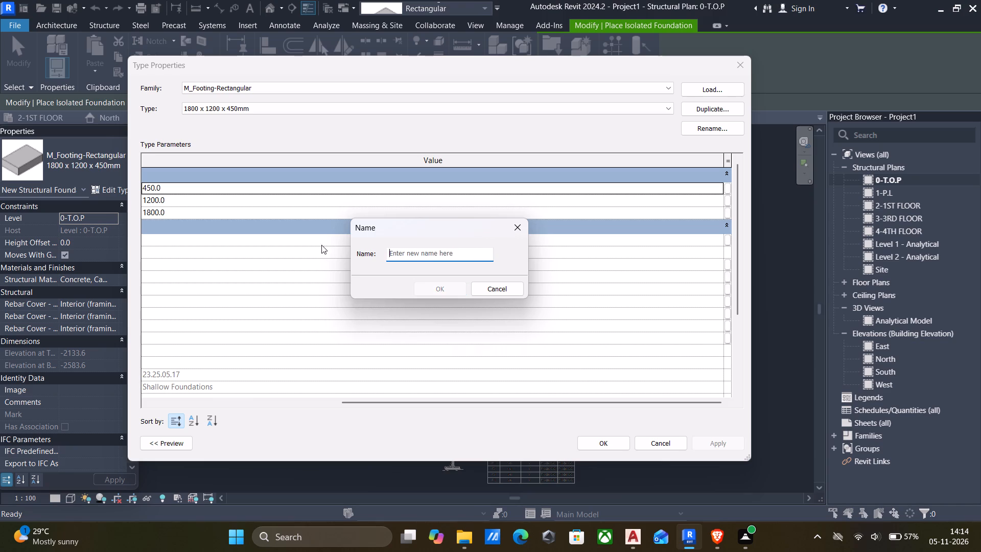
{"action": "key", "text": "5"}
{"action": "key", "text": "Return"}
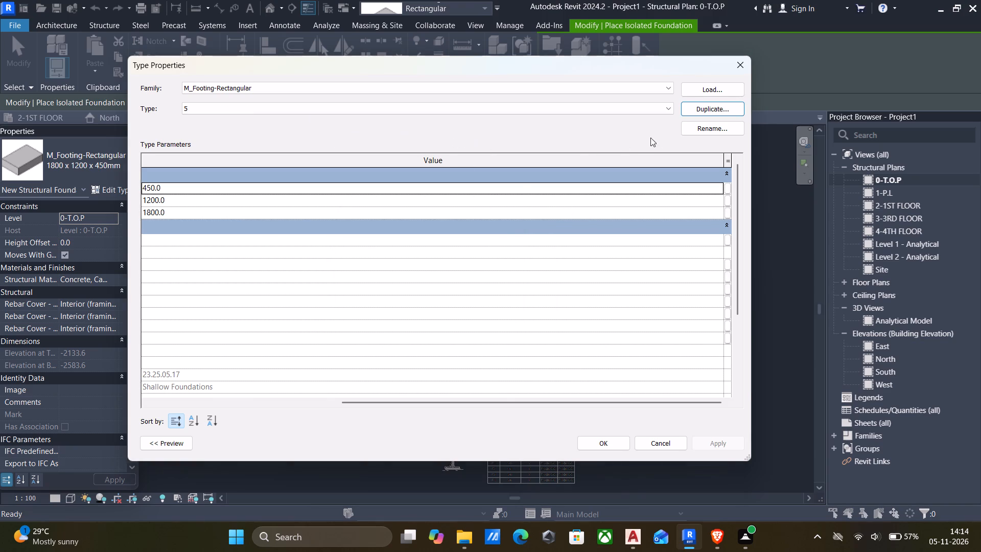
{"action": "left_click", "coordinate": [691, 129]}
{"action": "key", "text": "BackSpace"}
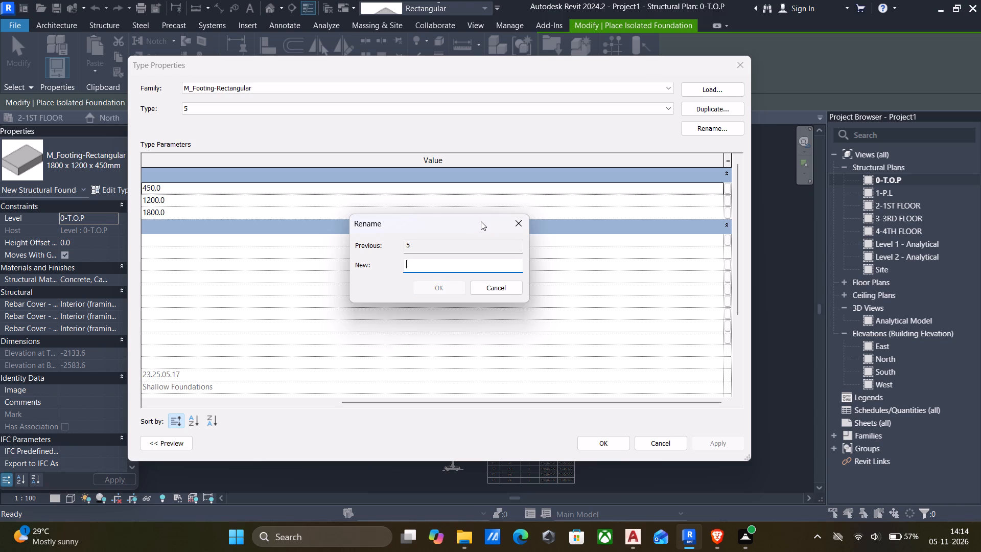
{"action": "type", "text": "5'x"}
{"action": "type", "text": "5'"}
{"action": "left_click", "coordinate": [443, 285]}
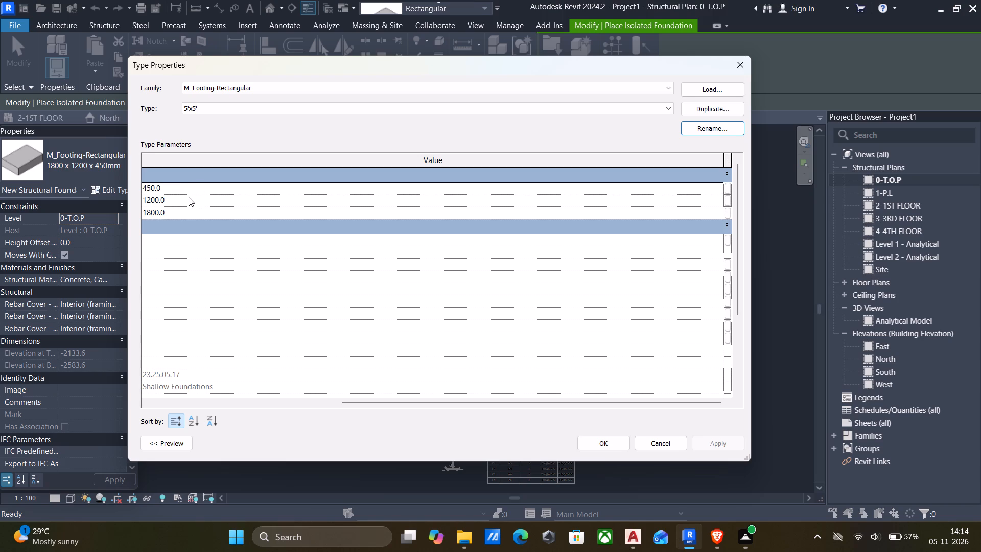
Set the width and length of the 5'x5' footing type to 5' each and apply the type changes.
{"action": "left_click", "coordinate": [189, 199]}
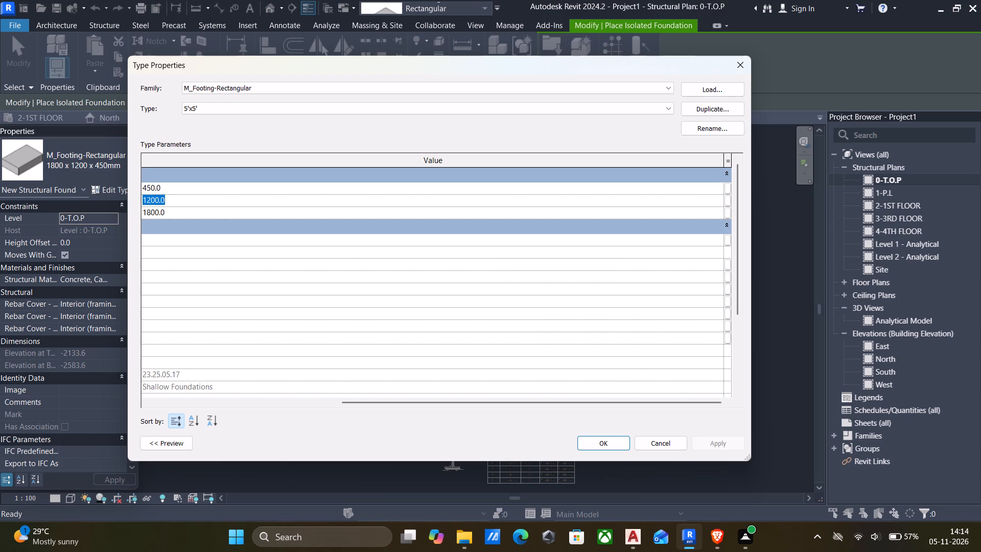
{"action": "key", "text": "5"}
{"action": "key", "text": "apostrophe"}
{"action": "key", "text": "Return"}
{"action": "left_click", "coordinate": [175, 213]}
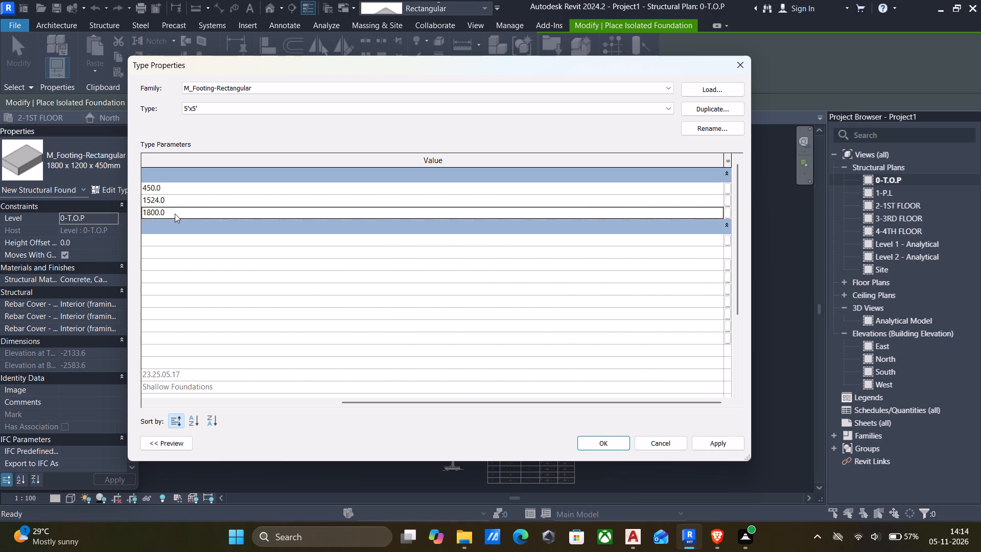
{"action": "key", "text": "5"}
{"action": "key", "text": "apostrophe"}
{"action": "key", "text": "Return"}
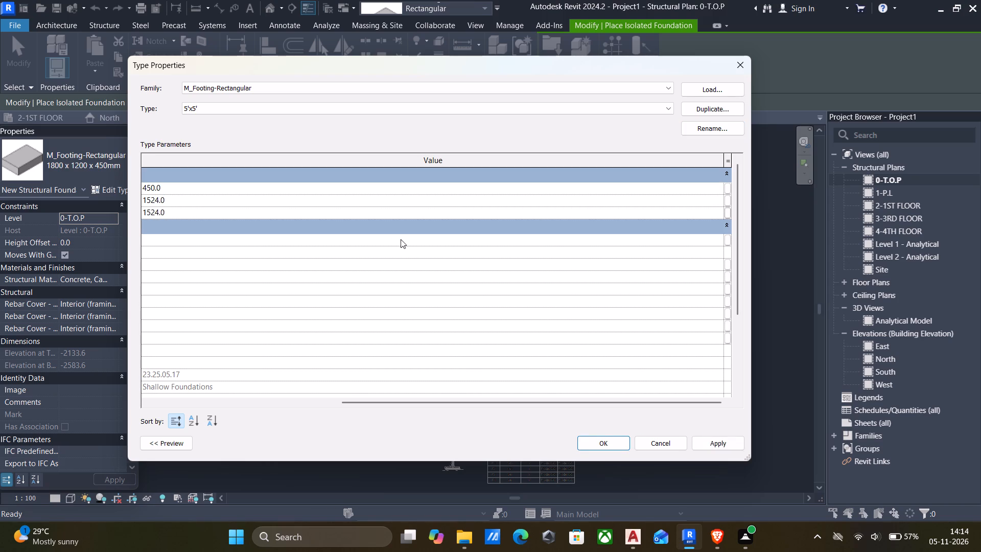
{"action": "left_click", "coordinate": [728, 444]}
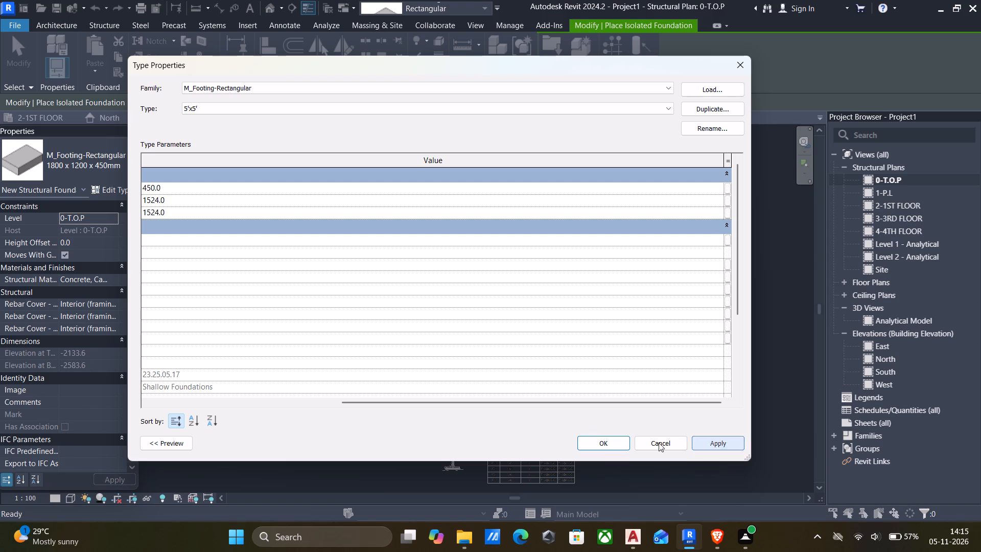
{"action": "left_click", "coordinate": [605, 441]}
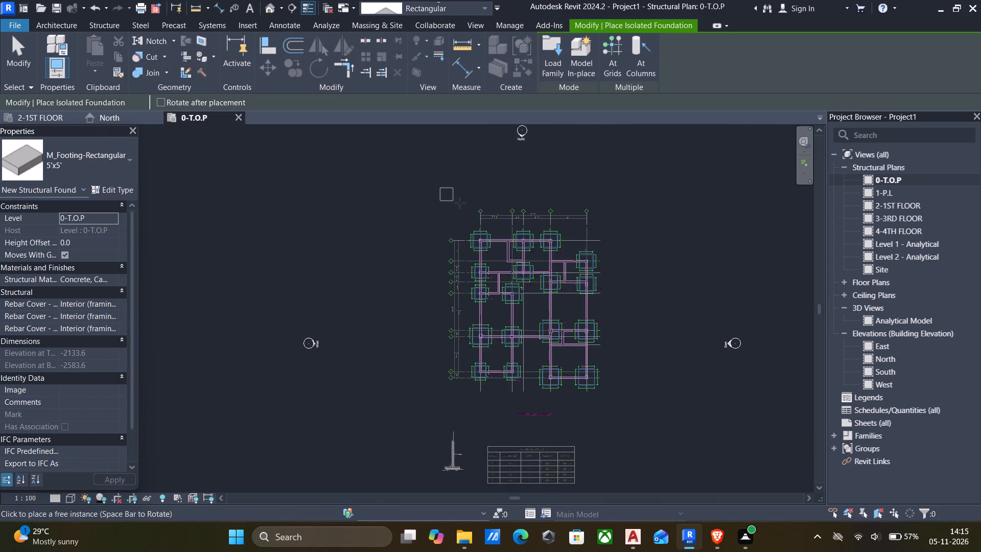
Place one 5'x5' footing over the F-1 footing at the intersection of grids A and 1.
{"action": "scroll", "coordinate": [481, 238], "scroll_direction": "up", "scroll_amount": 10}
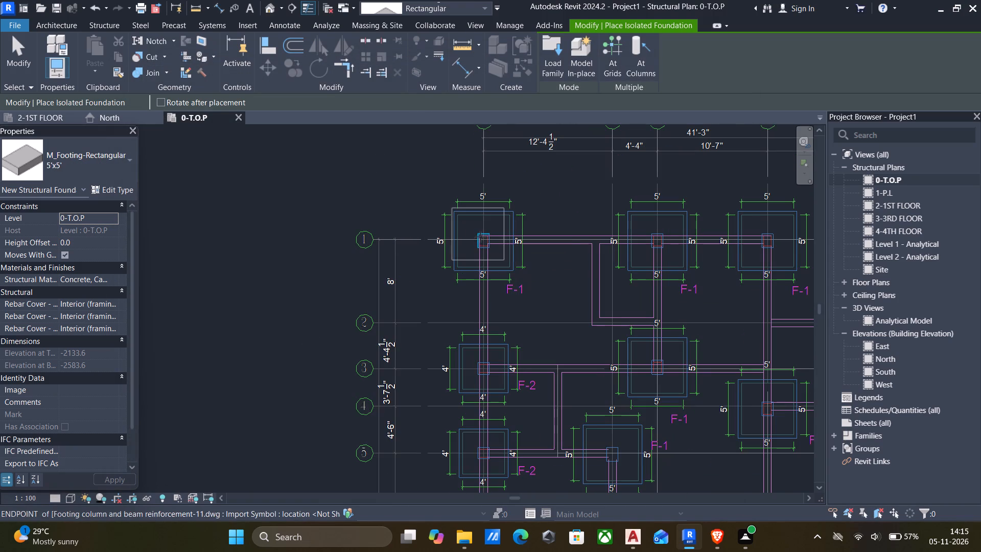
{"action": "scroll", "coordinate": [487, 239], "scroll_direction": "up", "scroll_amount": 3}
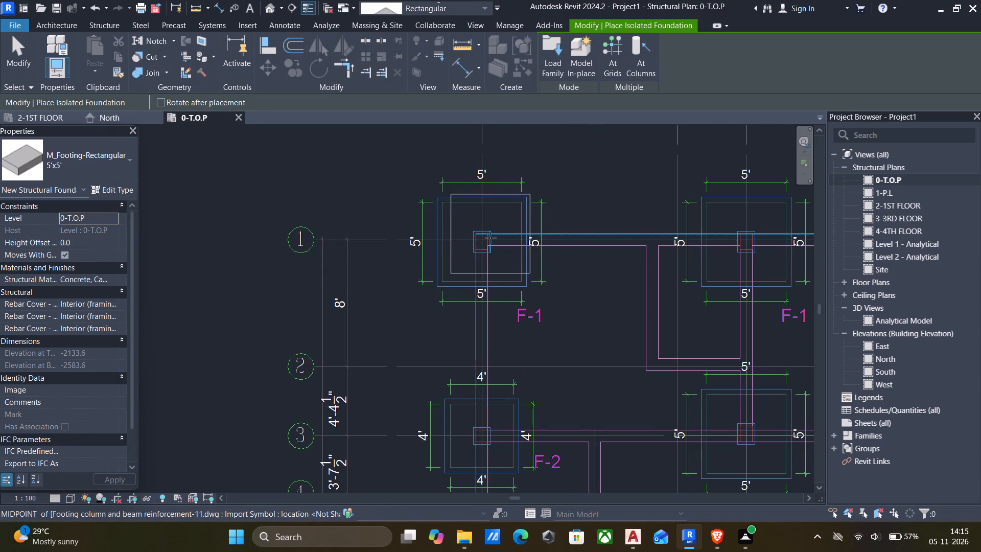
{"action": "left_click", "coordinate": [491, 235]}
{"action": "key", "text": "Escape"}
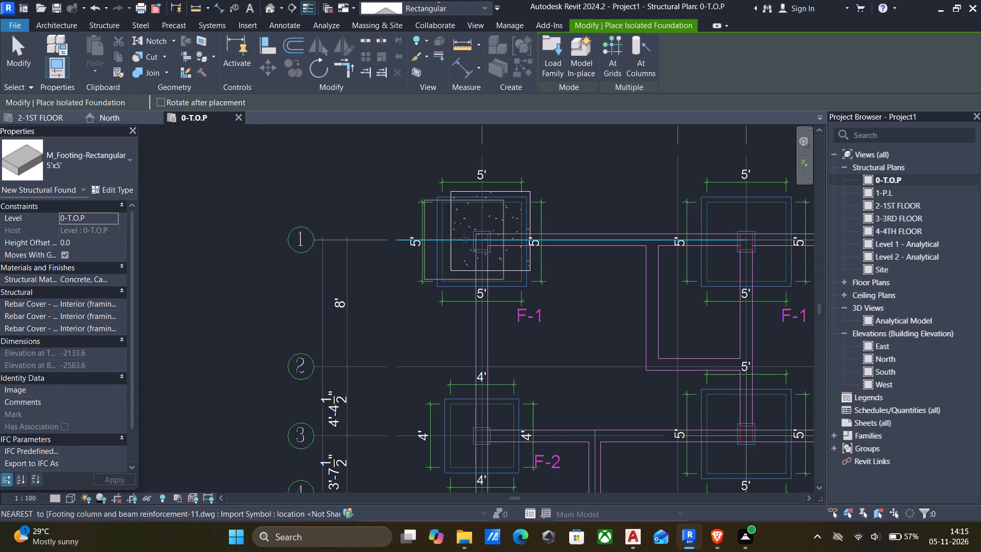
Align the placed footing's left and bottom edges with the inner 5' outline of the CAD footing at A-1.
{"action": "type", "text": "al"}
{"action": "scroll", "coordinate": [446, 239], "scroll_direction": "up", "scroll_amount": 4}
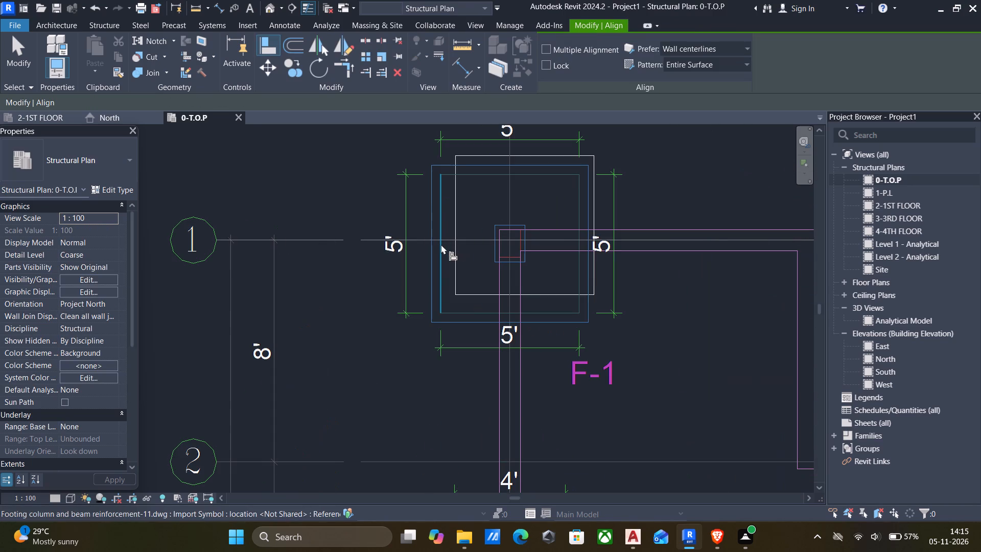
{"action": "left_click", "coordinate": [441, 244]}
{"action": "left_click", "coordinate": [455, 245]}
{"action": "left_click", "coordinate": [470, 309]}
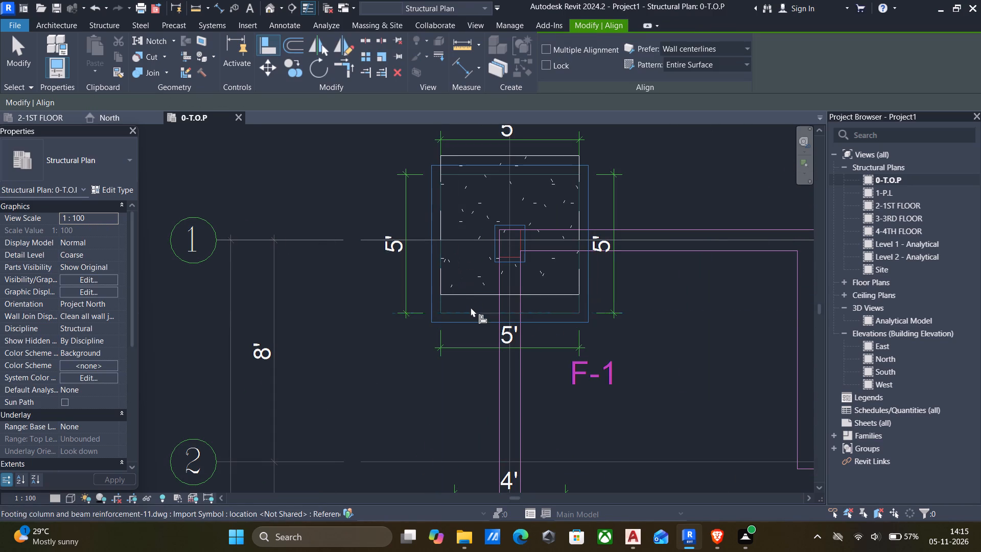
{"action": "left_click", "coordinate": [472, 295]}
{"action": "scroll", "coordinate": [577, 269], "scroll_direction": "down", "scroll_amount": 3}
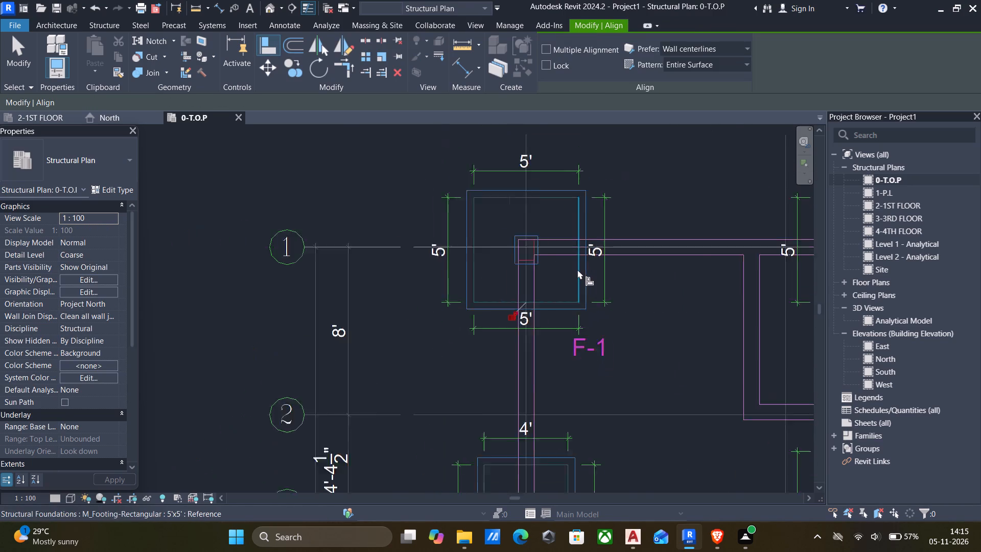
{"action": "scroll", "coordinate": [577, 269], "scroll_direction": "down", "scroll_amount": 2}
{"action": "scroll", "coordinate": [621, 273], "scroll_direction": "down", "scroll_amount": 3}
{"action": "middle_click_drag", "start_coordinate": [613, 297], "coordinate": [479, 292]}
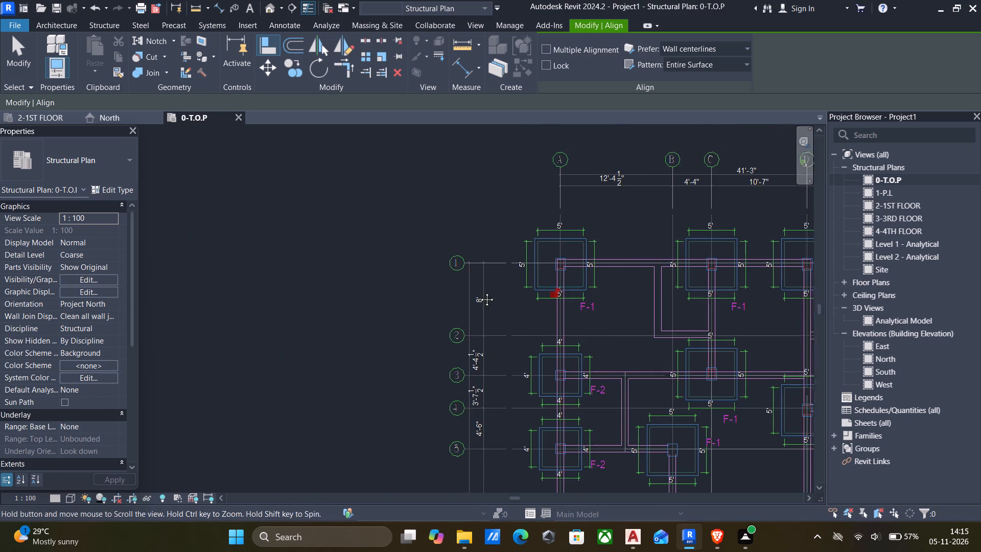
{"action": "middle_click_drag", "start_coordinate": [479, 292], "coordinate": [456, 290]}
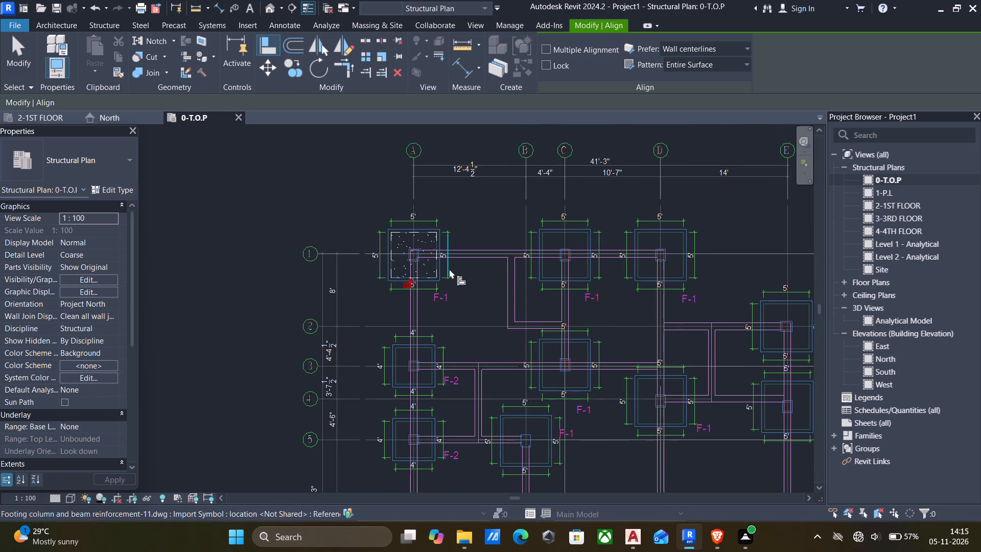
{"action": "key", "text": "Escape"}
{"action": "scroll", "coordinate": [510, 287], "scroll_direction": "down", "scroll_amount": 2}
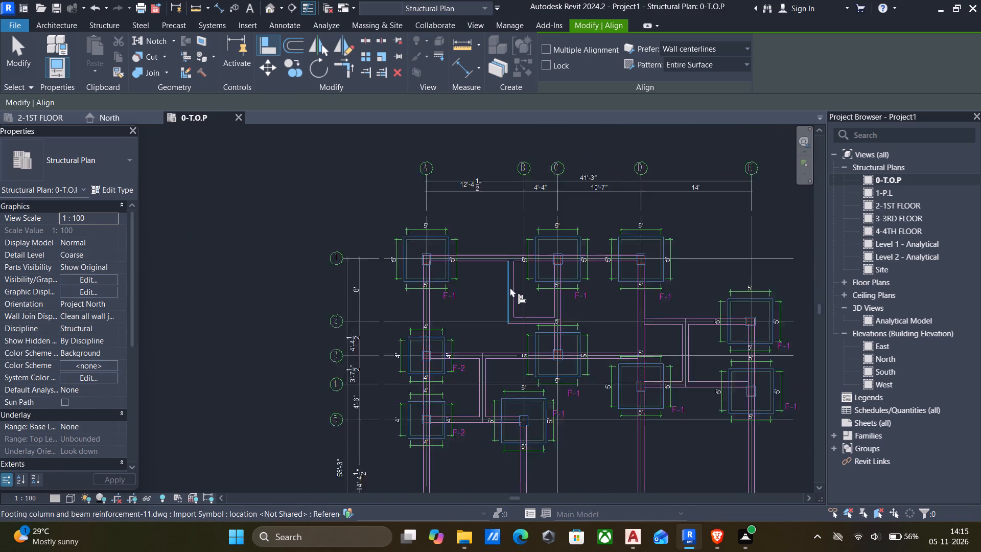
{"action": "scroll", "coordinate": [510, 287], "scroll_direction": "down", "scroll_amount": 1}
{"action": "key", "text": "Escape"}
Start another isolated foundation and duplicate the M_Footing-Rectangular 5'x5' type, naming the new type 4'x4'.
{"action": "scroll", "coordinate": [702, 309], "scroll_direction": "up", "scroll_amount": 4}
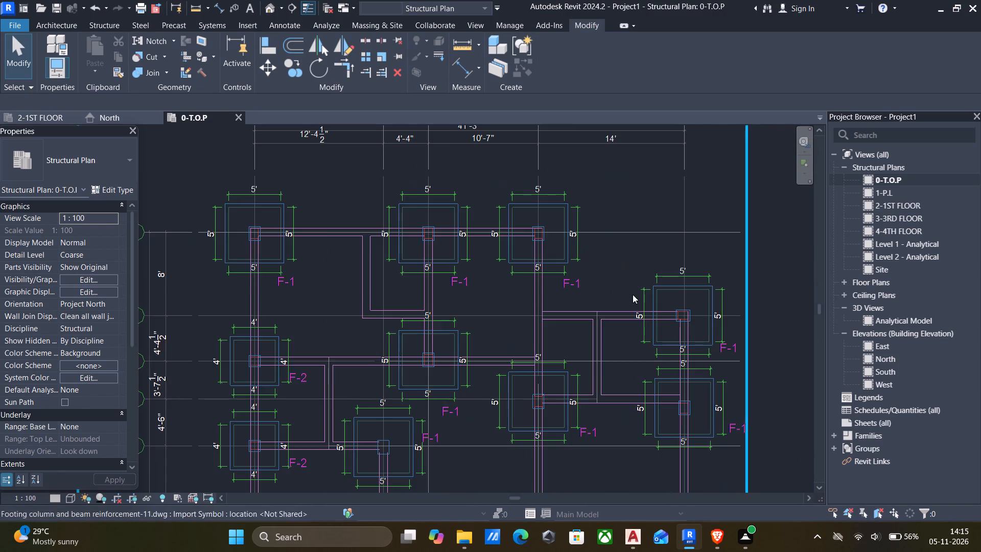
{"action": "scroll", "coordinate": [623, 293], "scroll_direction": "down", "scroll_amount": 1}
{"action": "scroll", "coordinate": [449, 268], "scroll_direction": "down", "scroll_amount": 3}
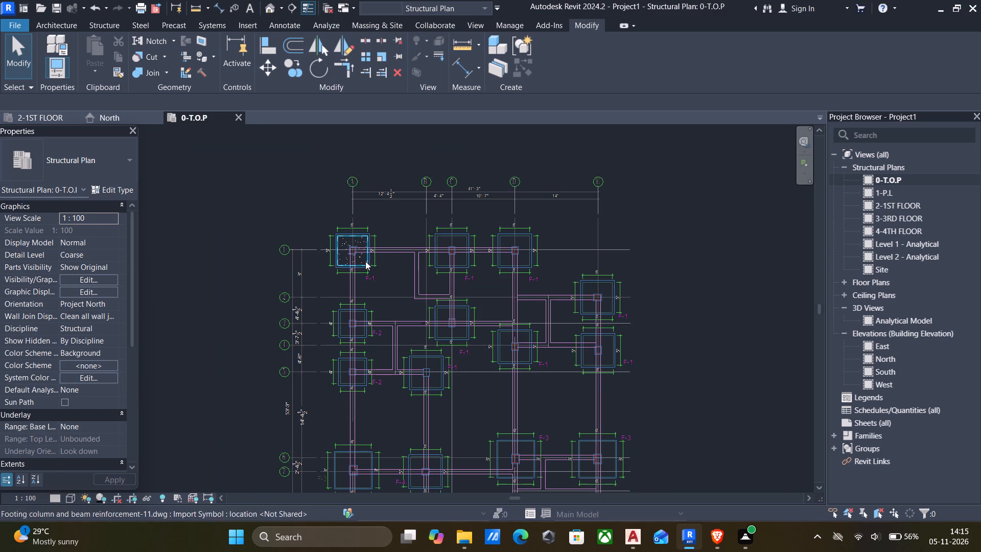
{"action": "scroll", "coordinate": [355, 262], "scroll_direction": "up", "scroll_amount": 4}
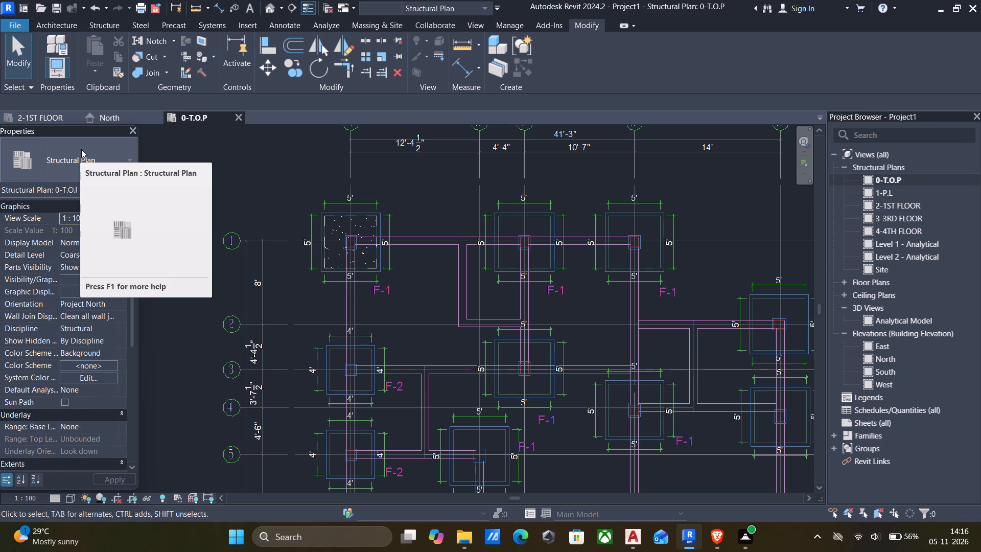
{"action": "left_click", "coordinate": [103, 26]}
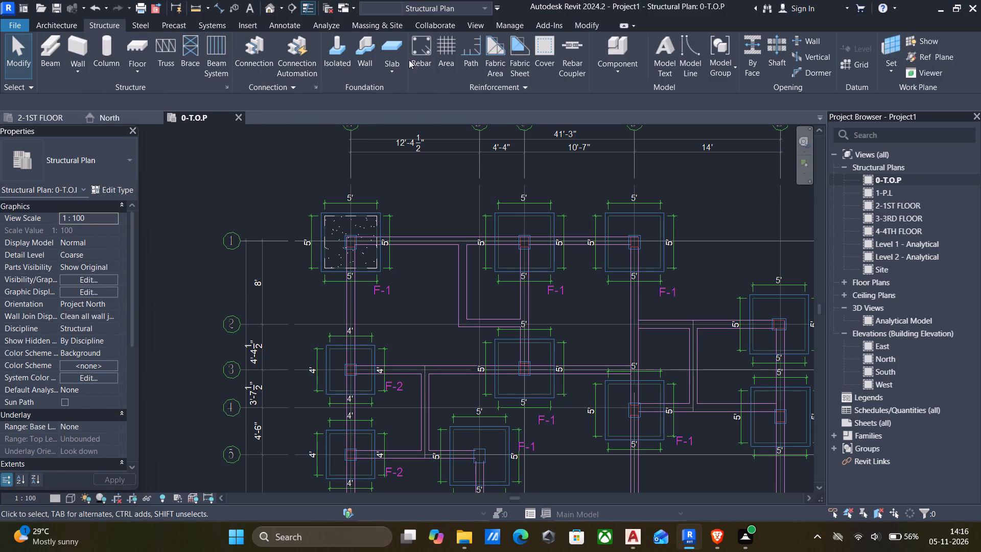
{"action": "left_click", "coordinate": [331, 47]}
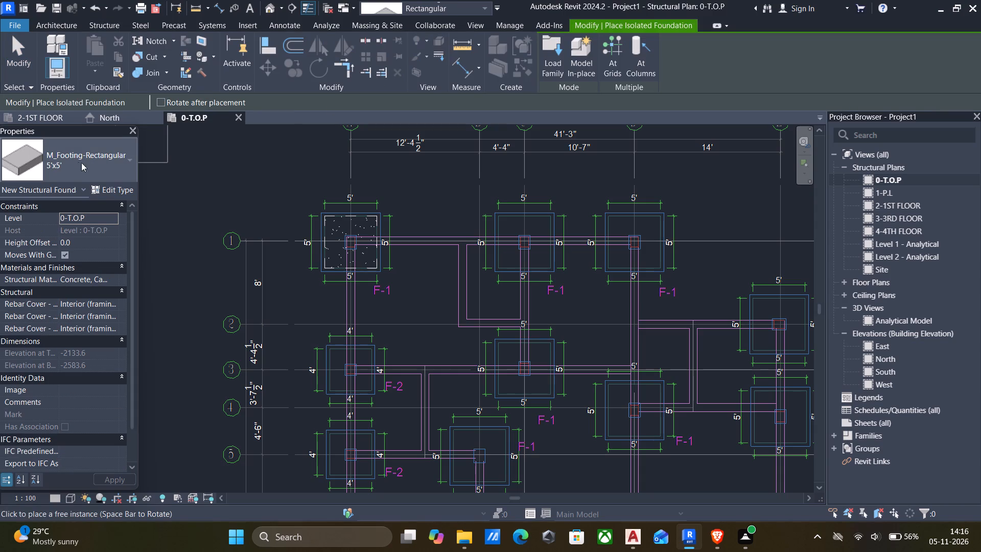
{"action": "left_click", "coordinate": [120, 191]}
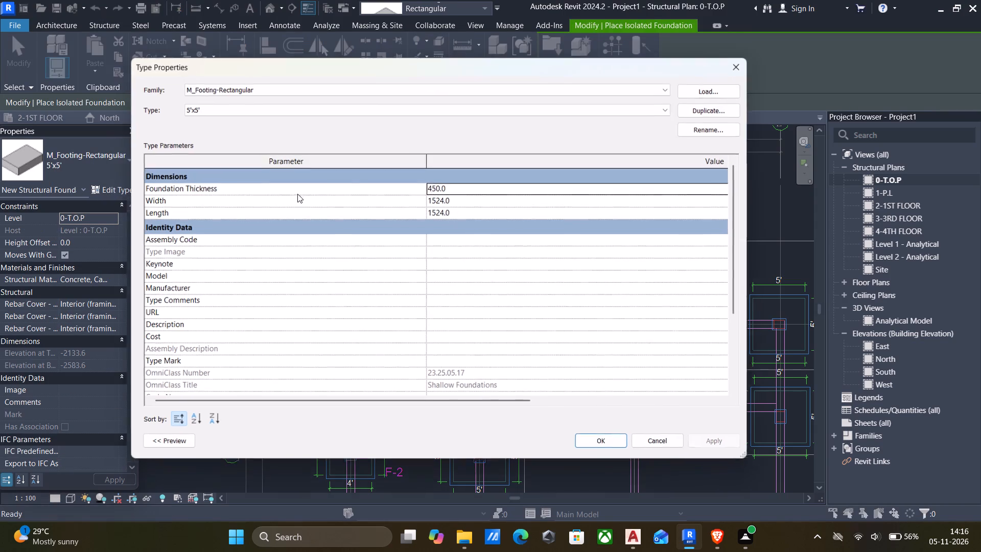
{"action": "left_click", "coordinate": [714, 108]}
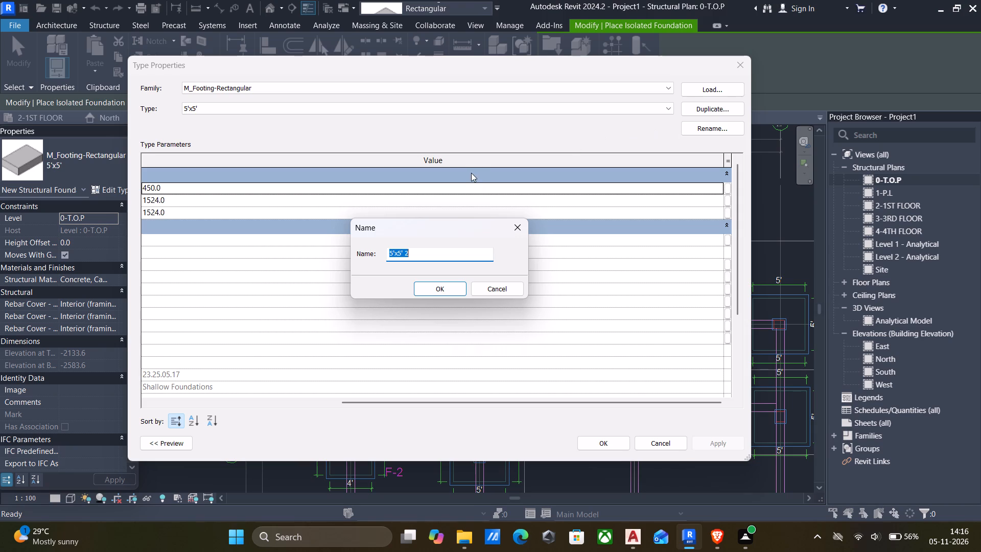
{"action": "key", "text": "BackSpace"}
{"action": "key", "text": "4"}
{"action": "key", "text": "apostrophe"}
{"action": "right_click_drag", "start_coordinate": [471, 169], "coordinate": [433, 164]}
{"action": "key", "text": "space"}
{"action": "key", "text": "BackSpace"}
{"action": "key", "text": "x"}
{"action": "type", "text": "4'"}
{"action": "left_click", "coordinate": [449, 286]}
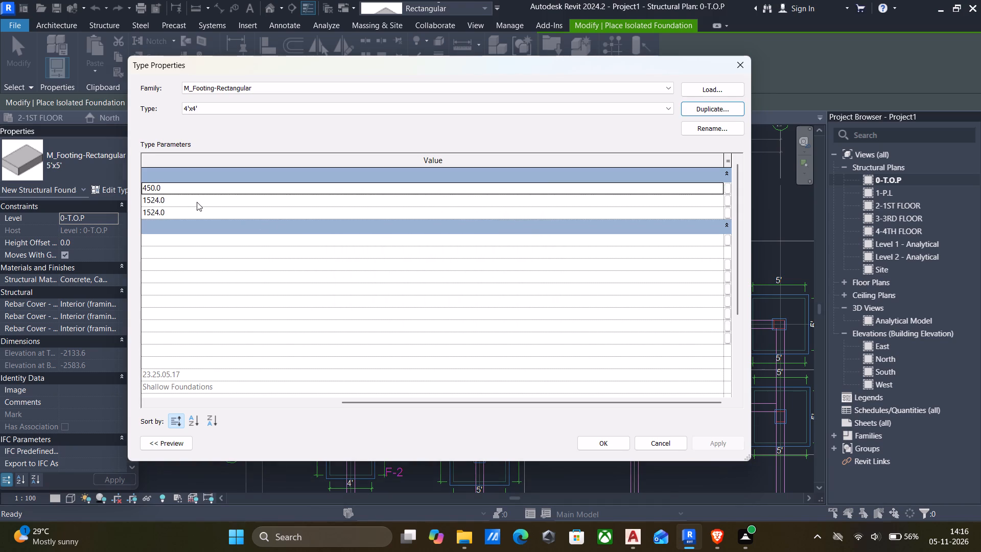
Set the width and length of the 4'x4' footing type to 4' each and apply the type changes.
{"action": "left_click", "coordinate": [195, 202]}
{"action": "key", "text": "4"}
{"action": "key", "text": "apostrophe"}
{"action": "key", "text": "Return"}
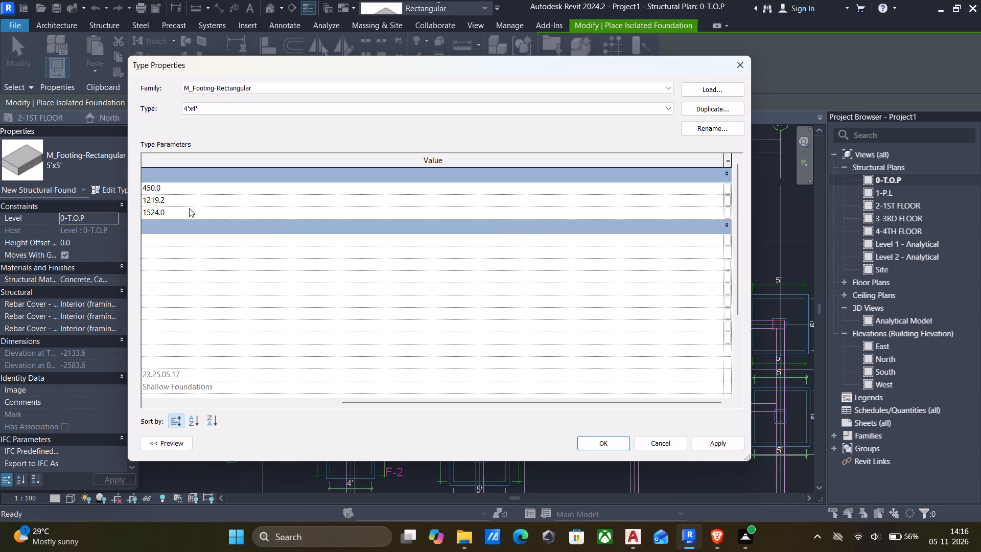
{"action": "left_click", "coordinate": [187, 214]}
{"action": "key", "text": "4"}
{"action": "key", "text": "apostrophe"}
{"action": "key", "text": "Return"}
{"action": "left_click", "coordinate": [707, 441]}
{"action": "left_click", "coordinate": [610, 439]}
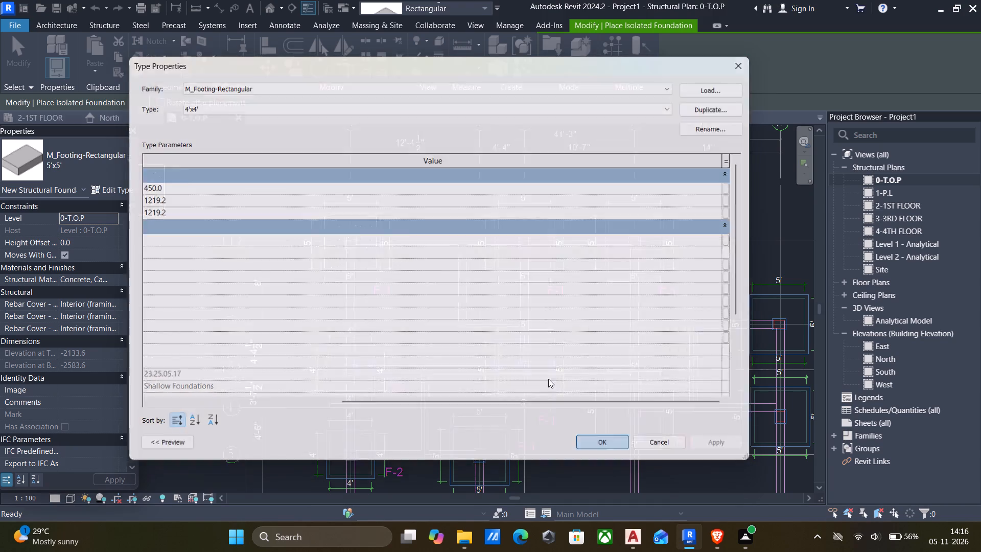
Place two 4'x4' footings roughly over the F-2 footings on grid A, one at grid 3 and one at grid 5.
{"action": "scroll", "coordinate": [383, 341], "scroll_direction": "up", "scroll_amount": 2}
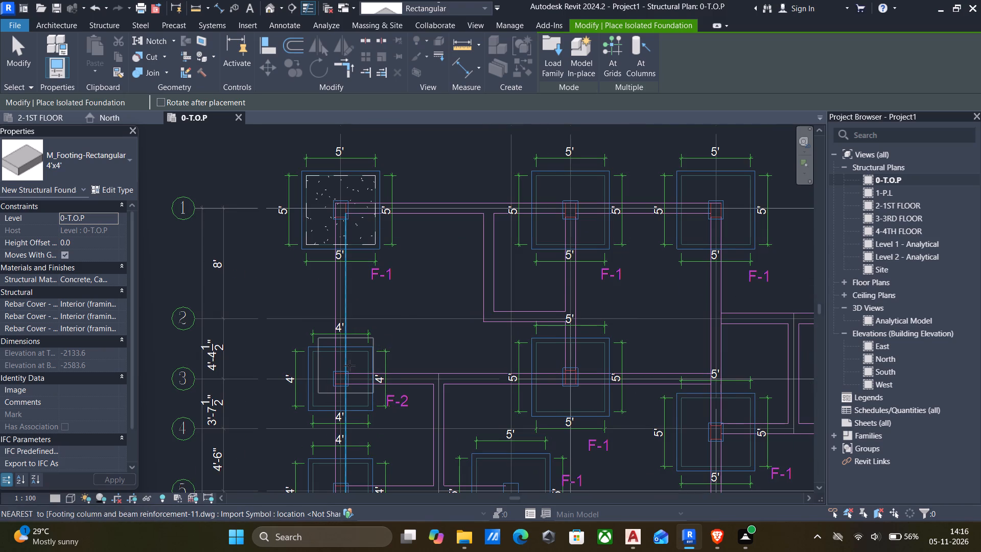
{"action": "left_click", "coordinate": [352, 365]}
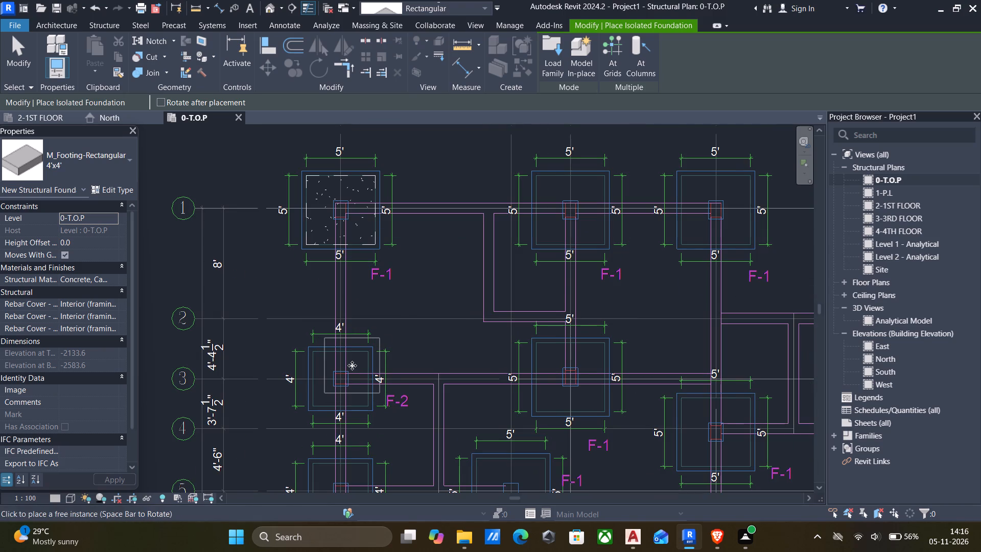
{"action": "scroll", "coordinate": [460, 365], "scroll_direction": "down", "scroll_amount": 3}
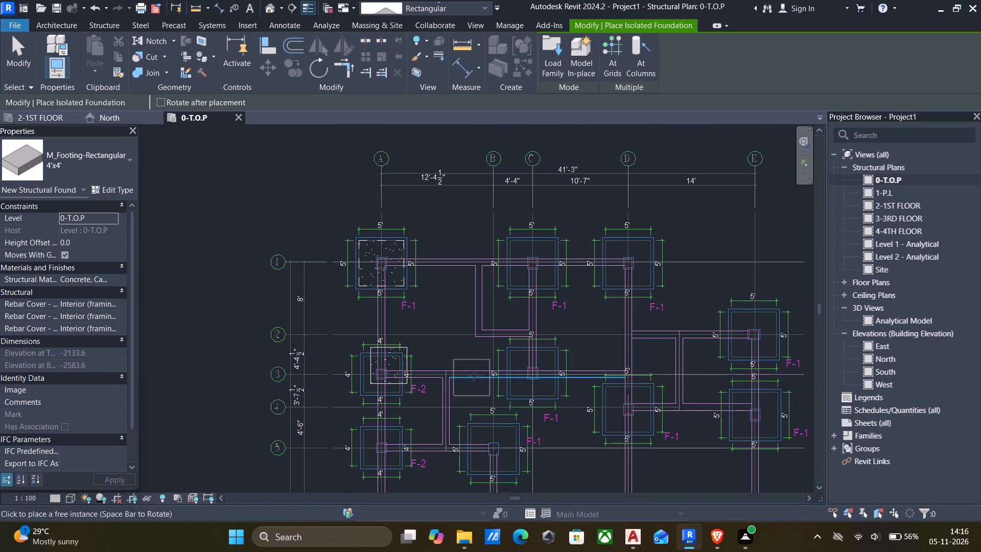
{"action": "scroll", "coordinate": [524, 350], "scroll_direction": "down", "scroll_amount": 3}
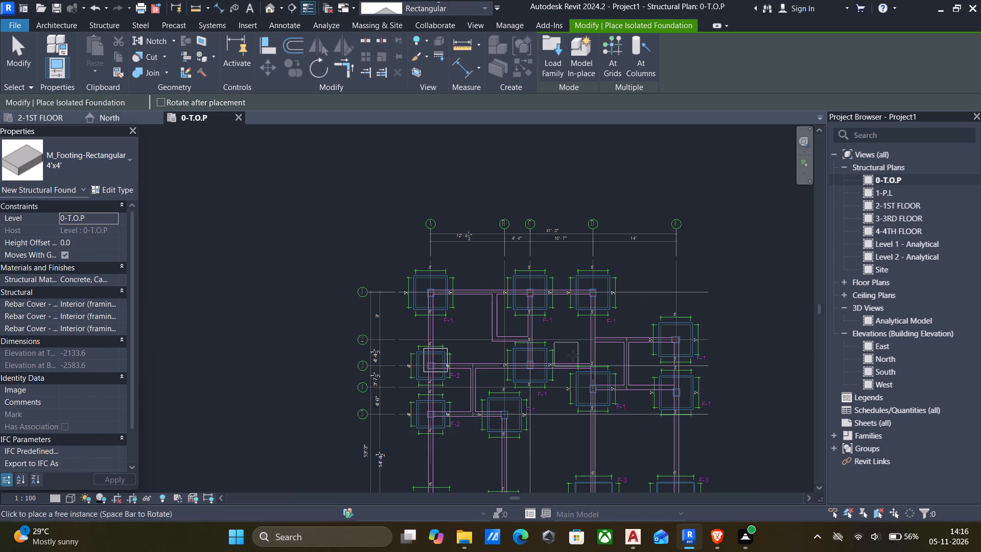
{"action": "middle_click_drag", "start_coordinate": [593, 332], "coordinate": [588, 289]}
{"action": "scroll", "coordinate": [456, 366], "scroll_direction": "up", "scroll_amount": 5}
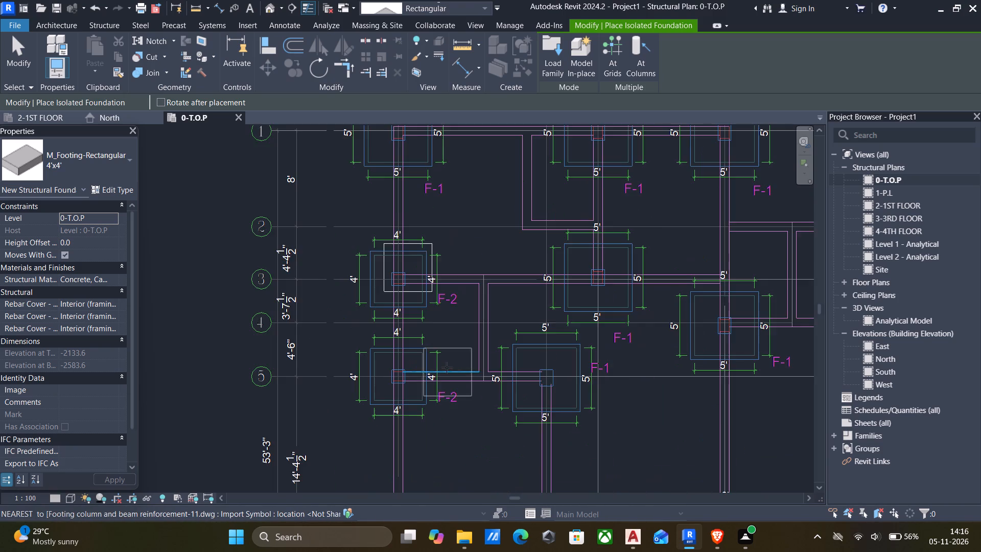
{"action": "scroll", "coordinate": [436, 374], "scroll_direction": "up", "scroll_amount": 4}
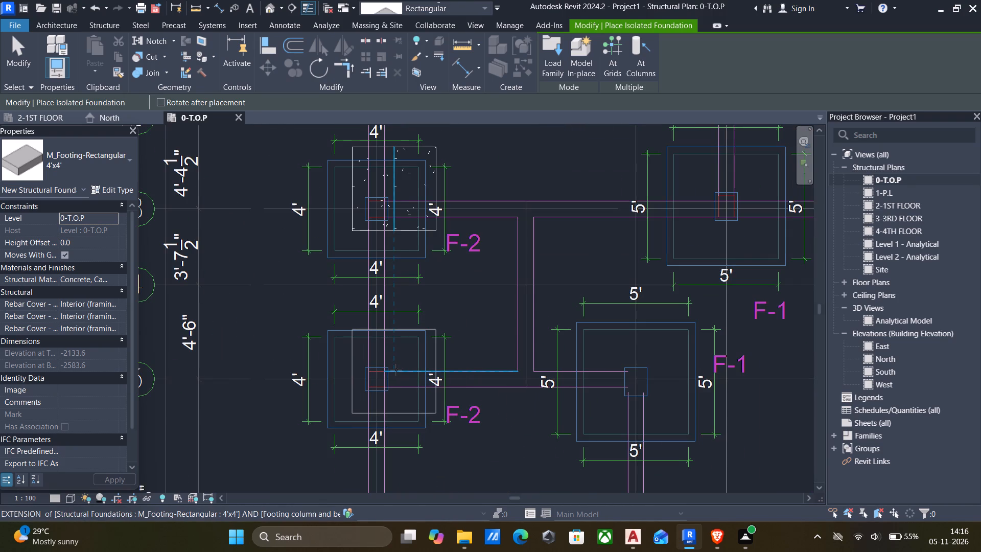
{"action": "left_click", "coordinate": [396, 370]}
Duplicate the M_Footing-Rectangular 4'x4' type and name the new type 6' x6'.
{"action": "scroll", "coordinate": [418, 372], "scroll_direction": "down", "scroll_amount": 7}
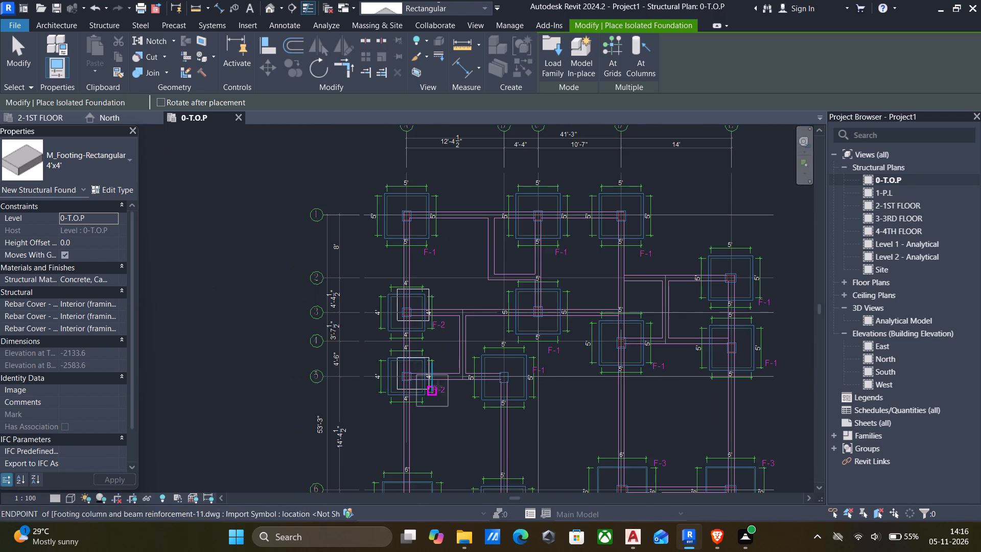
{"action": "scroll", "coordinate": [439, 388], "scroll_direction": "down", "scroll_amount": 3}
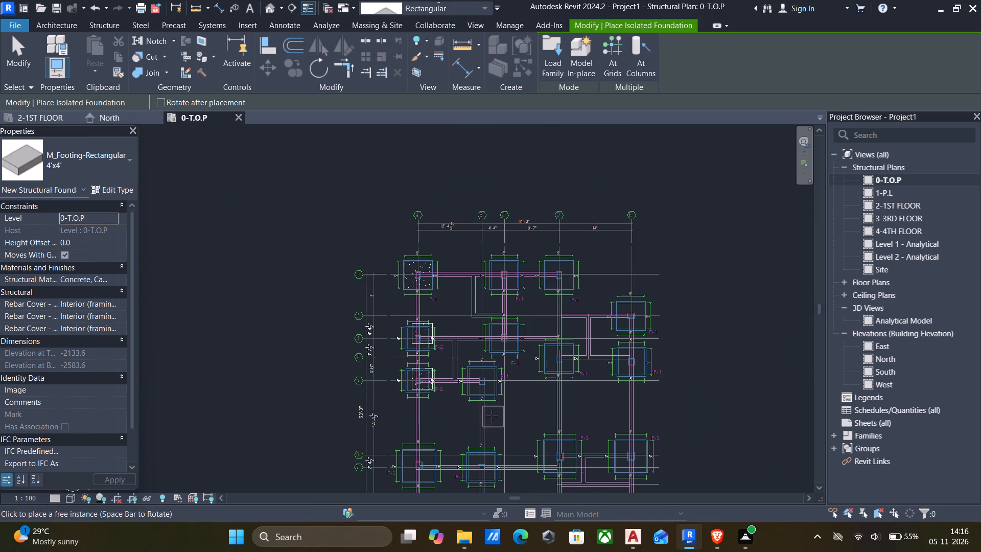
{"action": "scroll", "coordinate": [494, 386], "scroll_direction": "up", "scroll_amount": 4}
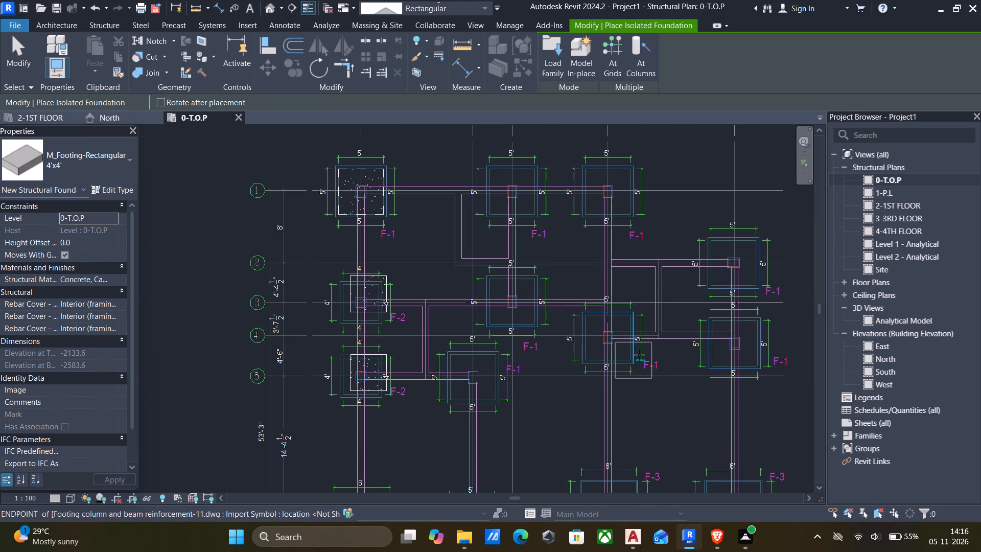
{"action": "scroll", "coordinate": [652, 356], "scroll_direction": "down", "scroll_amount": 2}
{"action": "middle_click_drag", "start_coordinate": [671, 397], "coordinate": [634, 343]}
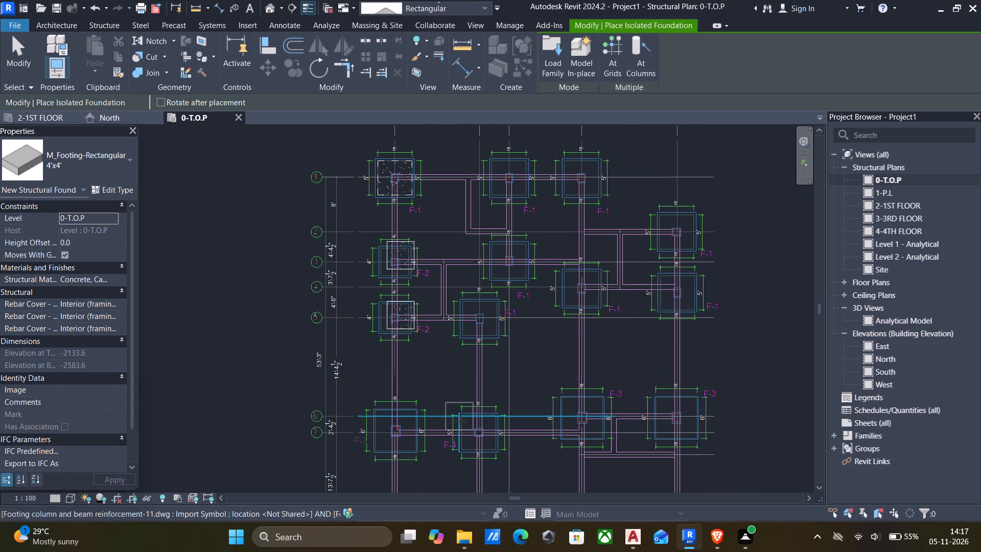
{"action": "scroll", "coordinate": [460, 421], "scroll_direction": "up", "scroll_amount": 3}
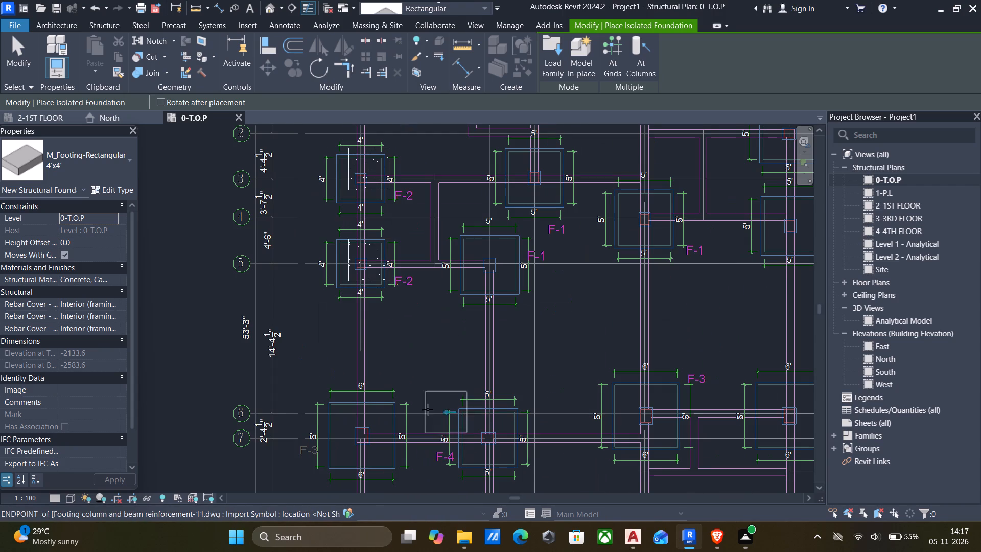
{"action": "scroll", "coordinate": [422, 406], "scroll_direction": "down", "scroll_amount": 1}
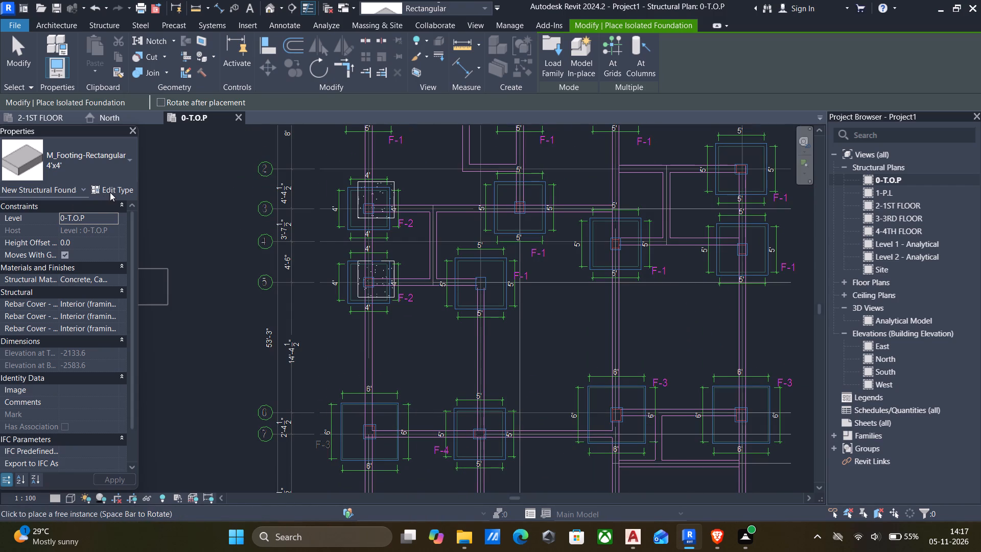
{"action": "left_click", "coordinate": [110, 192]}
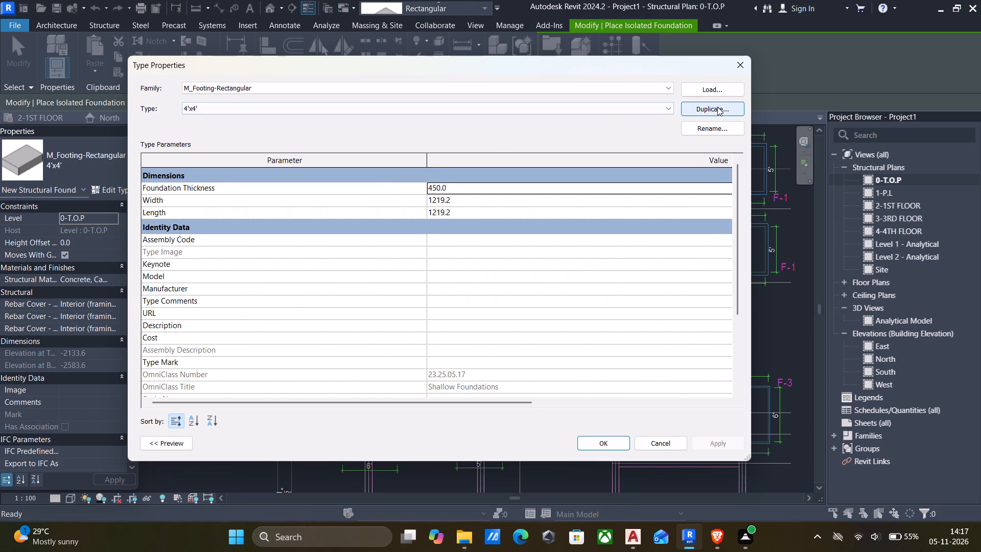
{"action": "left_click", "coordinate": [717, 107]}
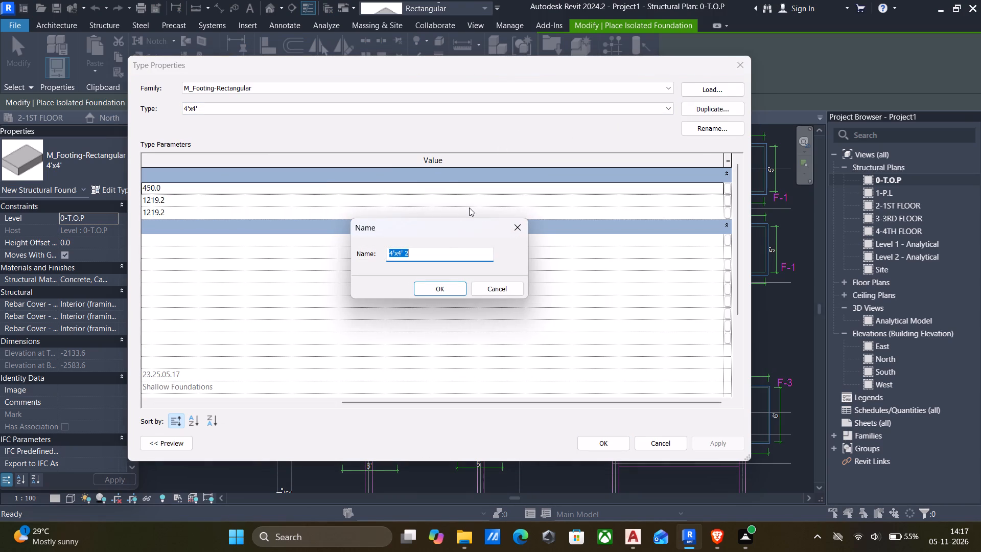
{"action": "key", "text": "BackSpace"}
{"action": "type", "text": "6'"}
{"action": "key", "text": "space"}
{"action": "key", "text": "x"}
{"action": "type", "text": "6'"}
{"action": "left_click", "coordinate": [440, 287]}
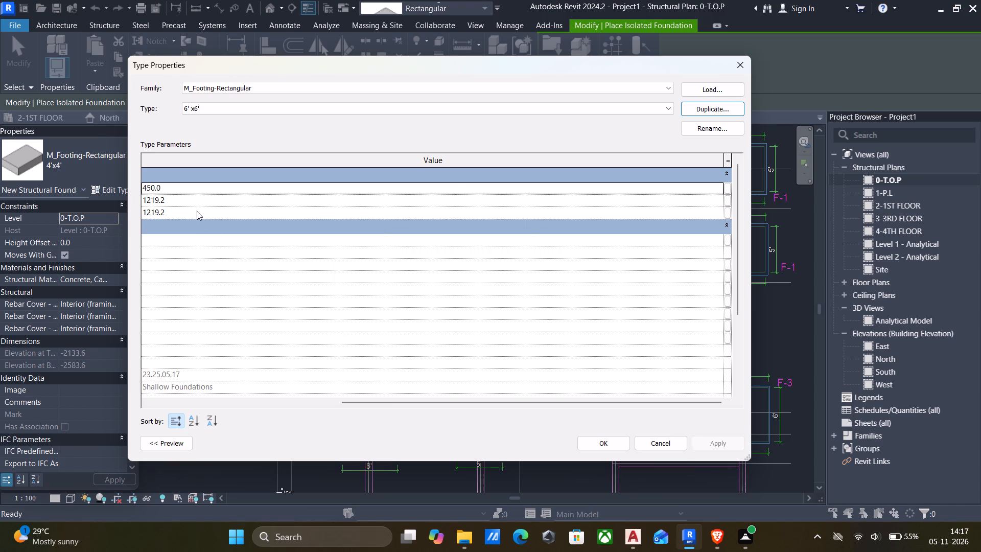
Set the width and length of the 6' x6' footing type to 6' each and apply the type changes.
{"action": "left_click", "coordinate": [190, 204]}
{"action": "key", "text": "6"}
{"action": "key", "text": "apostrophe"}
{"action": "key", "text": "Return"}
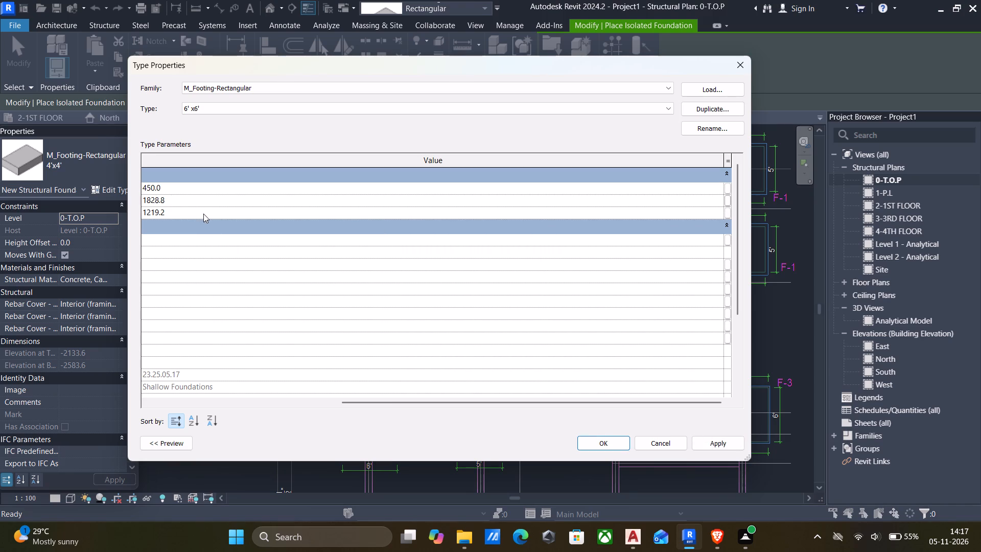
{"action": "left_click", "coordinate": [193, 218]}
{"action": "type", "text": "6'"}
{"action": "key", "text": "Return"}
{"action": "left_click", "coordinate": [714, 443]}
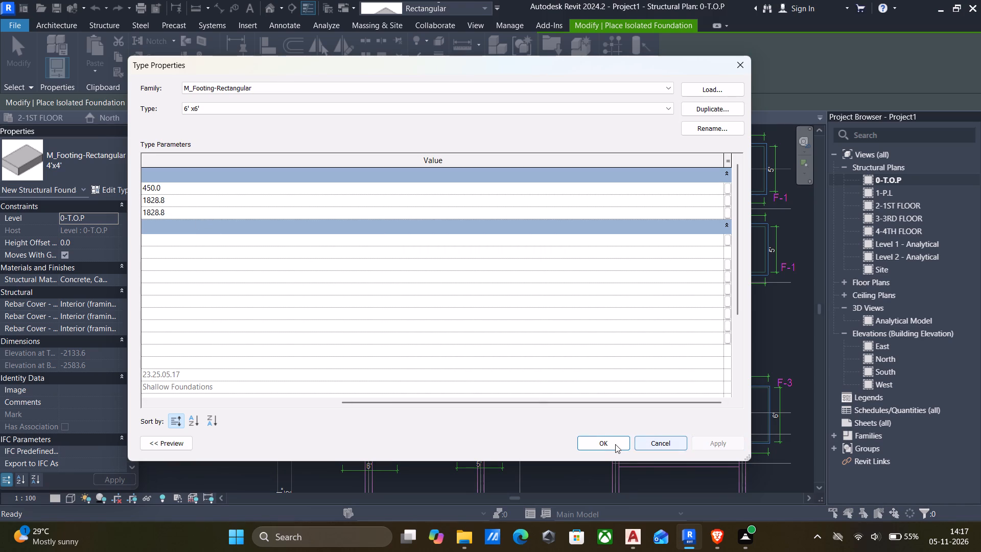
{"action": "left_click", "coordinate": [612, 444]}
Place one 6' x6' footing roughly over the F-3 footing at the intersection of grids A and 7.
{"action": "scroll", "coordinate": [381, 440], "scroll_direction": "up", "scroll_amount": 2}
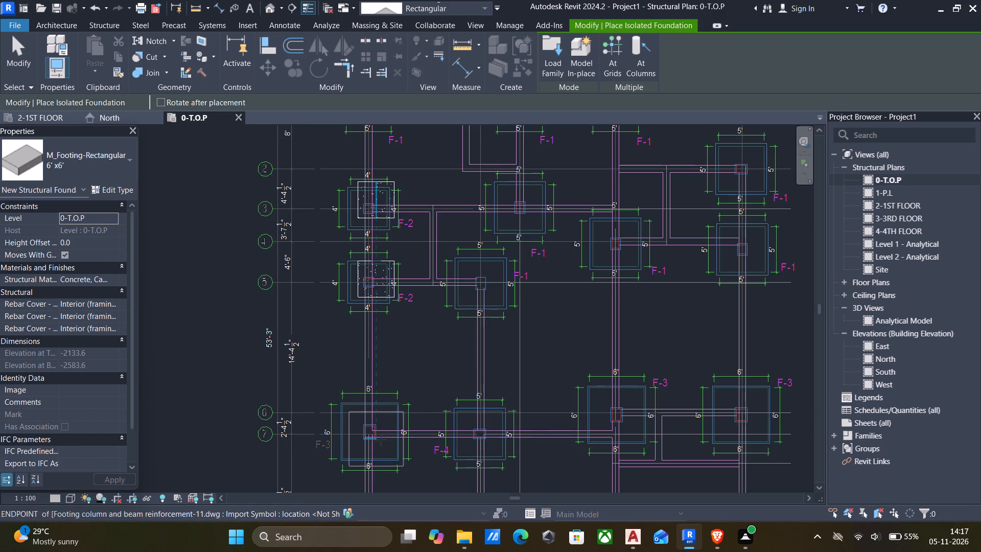
{"action": "scroll", "coordinate": [381, 440], "scroll_direction": "up", "scroll_amount": 1}
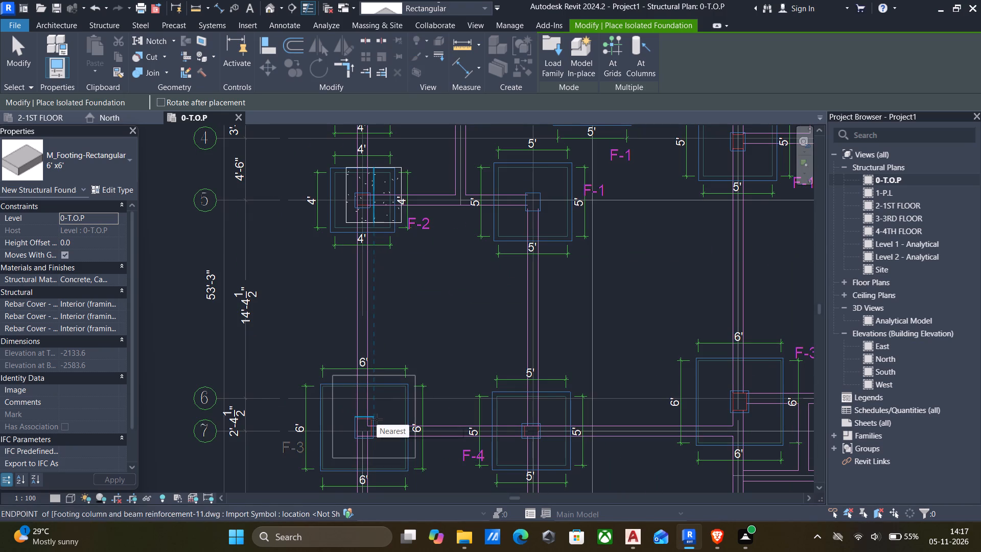
{"action": "left_click", "coordinate": [376, 421]}
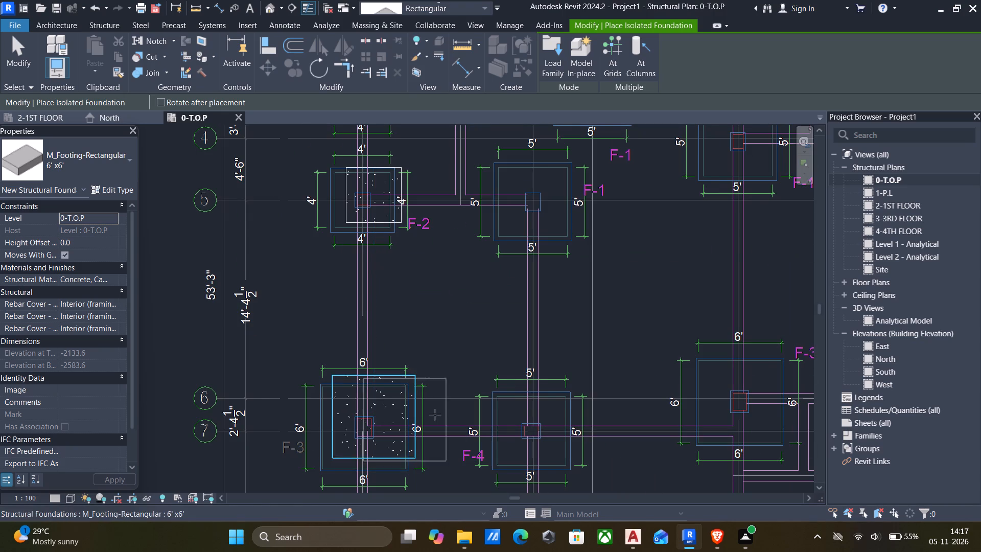
{"action": "scroll", "coordinate": [480, 414], "scroll_direction": "down", "scroll_amount": 2}
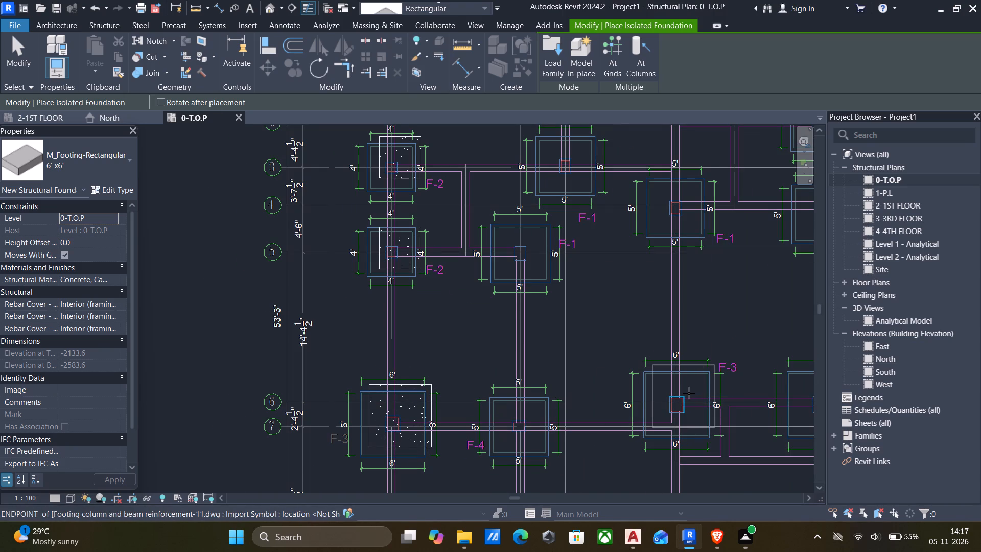
Place two 6' x6' footings roughly over the F-3 footings on grid 6, one at grid D and one at grid E.
{"action": "left_click", "coordinate": [687, 393]}
{"action": "scroll", "coordinate": [686, 393], "scroll_direction": "down", "scroll_amount": 4}
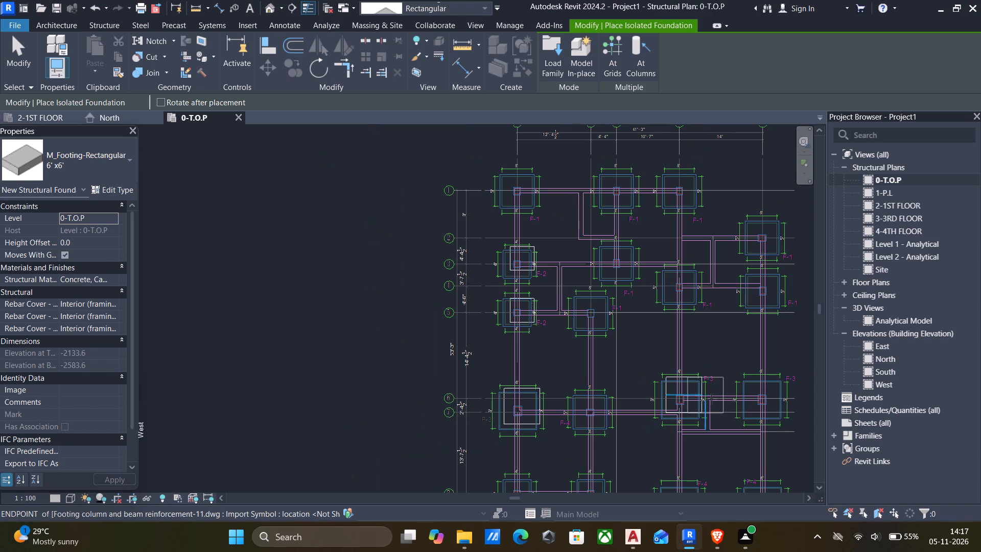
{"action": "middle_click_drag", "start_coordinate": [721, 409], "coordinate": [581, 400]}
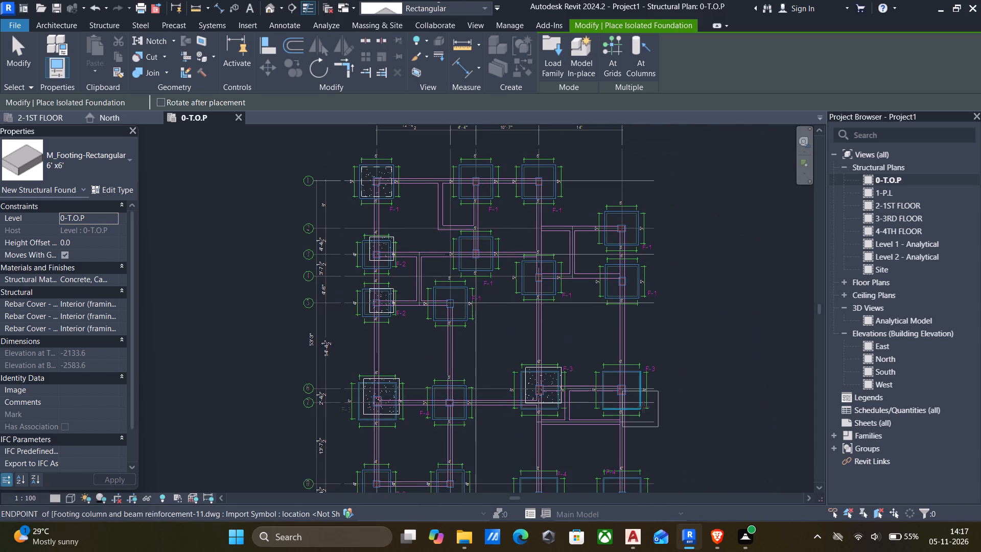
{"action": "scroll", "coordinate": [643, 407], "scroll_direction": "up", "scroll_amount": 8}
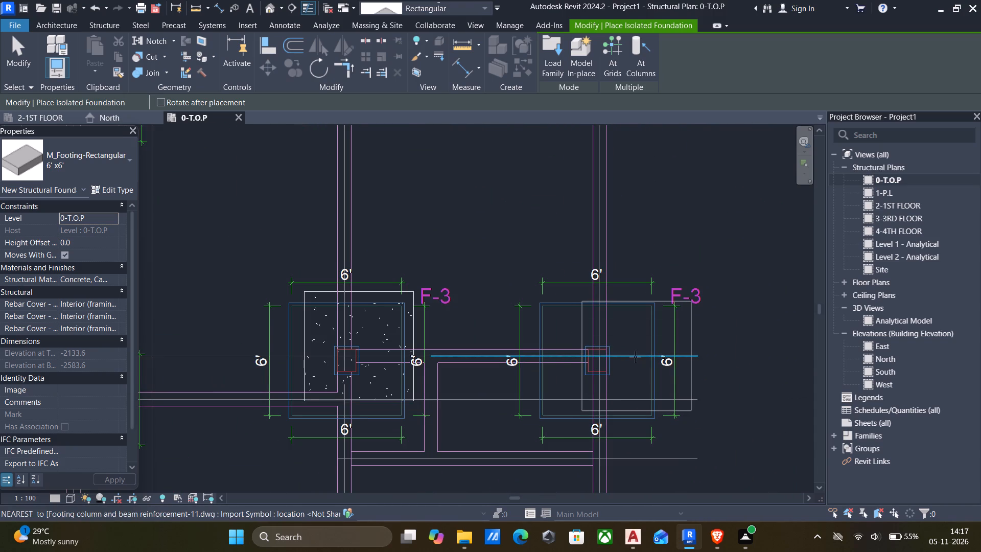
{"action": "left_click", "coordinate": [618, 349]}
Place two 6' x6' footings roughly over the F-4 footings on grid 9, at grids E and D.
{"action": "scroll", "coordinate": [613, 351], "scroll_direction": "down", "scroll_amount": 6}
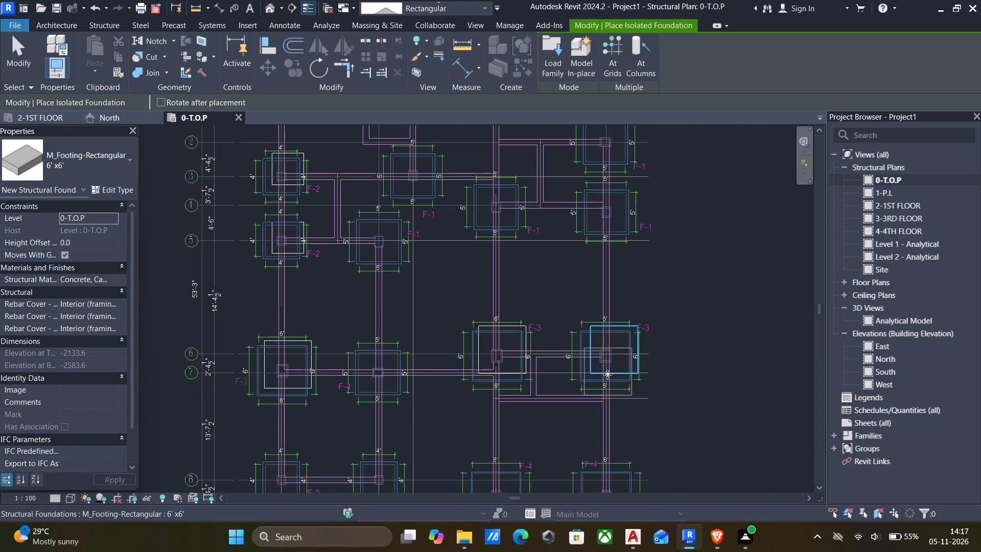
{"action": "scroll", "coordinate": [605, 383], "scroll_direction": "down", "scroll_amount": 3}
{"action": "middle_click_drag", "start_coordinate": [590, 410], "coordinate": [608, 392]}
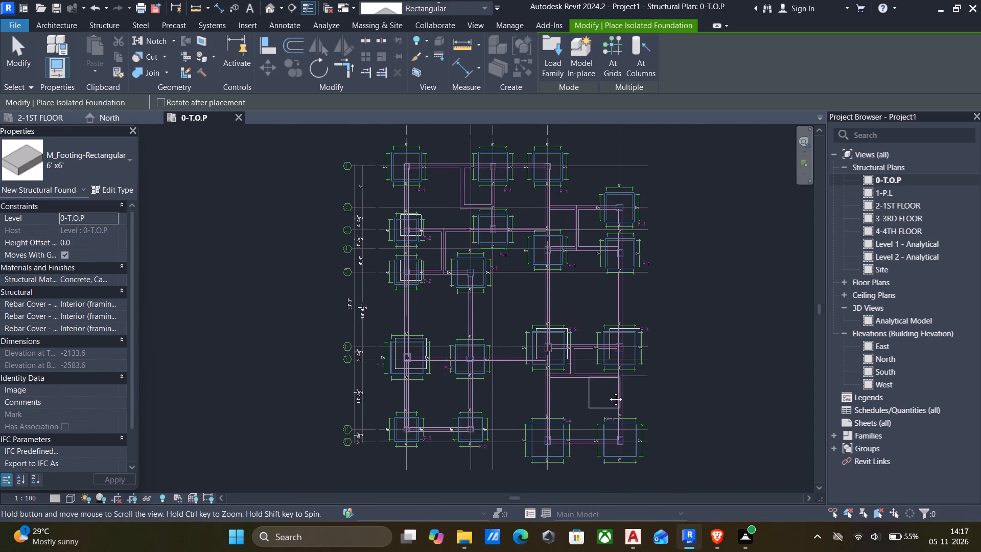
{"action": "middle_click_drag", "start_coordinate": [608, 392], "coordinate": [610, 369]}
{"action": "scroll", "coordinate": [618, 411], "scroll_direction": "up", "scroll_amount": 2}
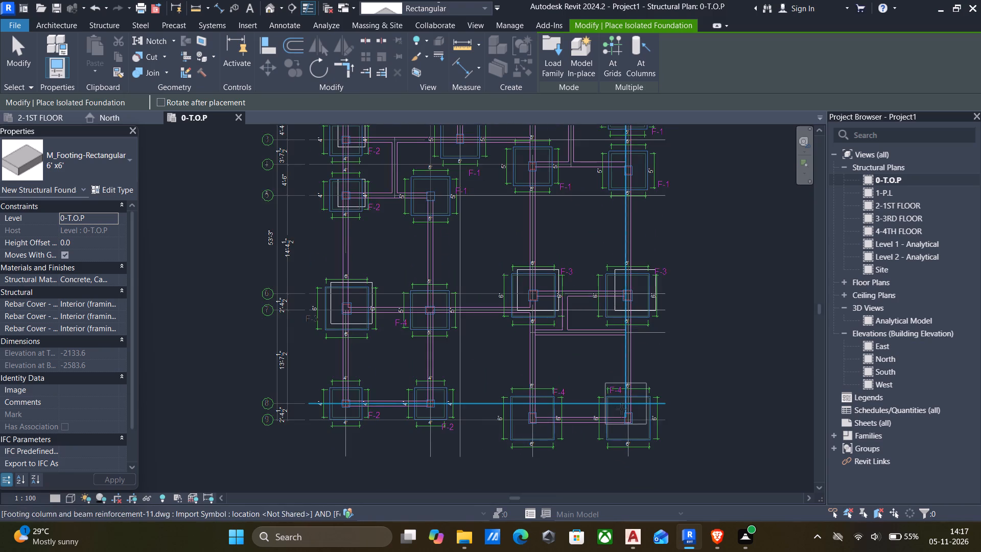
{"action": "scroll", "coordinate": [623, 417], "scroll_direction": "up", "scroll_amount": 7}
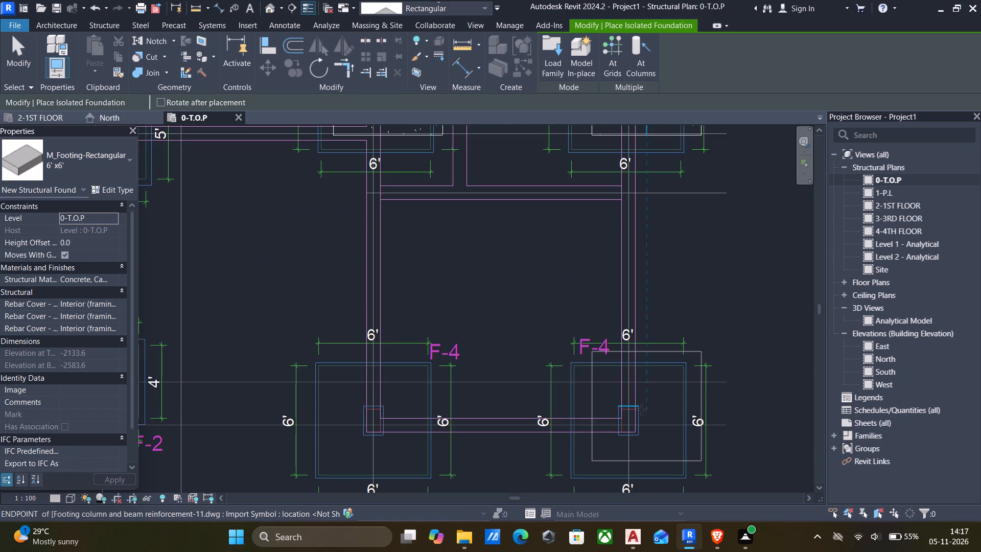
{"action": "left_click", "coordinate": [641, 409]}
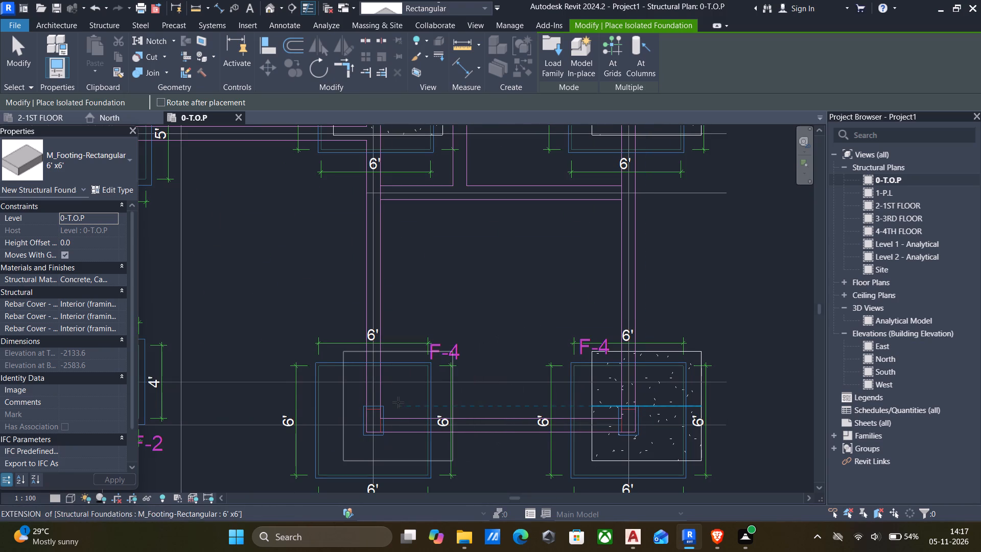
{"action": "left_click", "coordinate": [399, 408]}
Switch to the 5'x5' footing type and place two roughly over the F-1 footings on grid 1, at grids C and D.
{"action": "scroll", "coordinate": [427, 396], "scroll_direction": "down", "scroll_amount": 5}
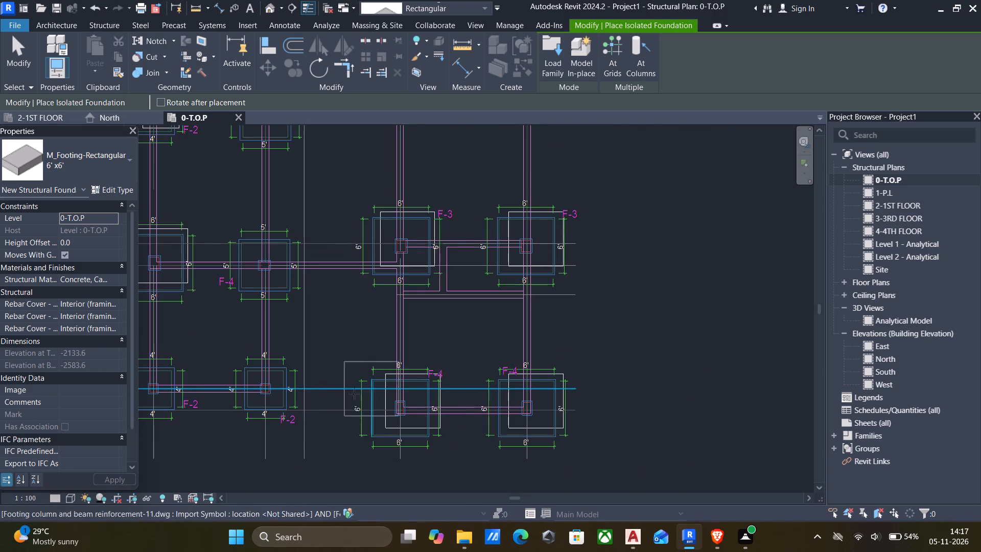
{"action": "middle_click_drag", "start_coordinate": [364, 379], "coordinate": [510, 370]}
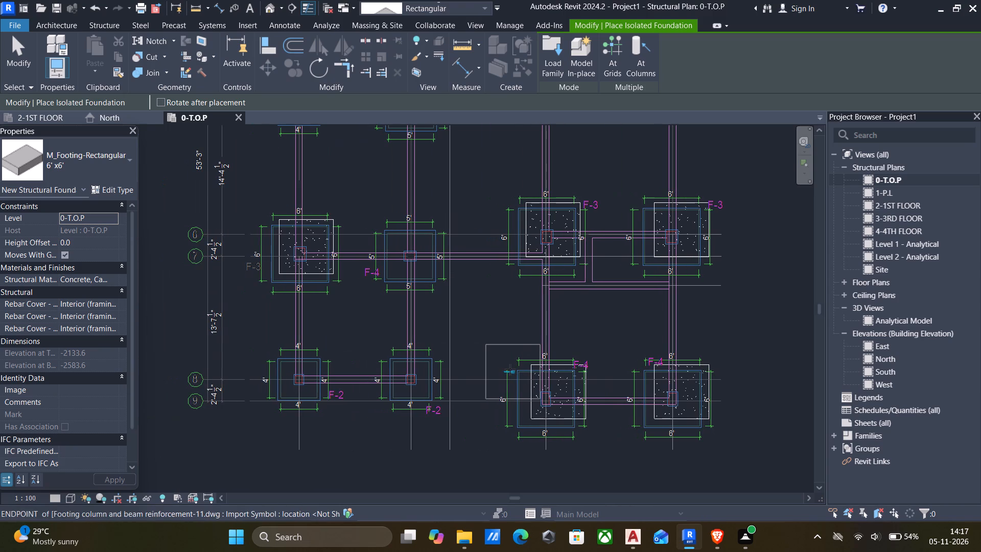
{"action": "middle_click_drag", "start_coordinate": [510, 362], "coordinate": [521, 415]}
{"action": "middle_click_drag", "start_coordinate": [469, 337], "coordinate": [479, 366]}
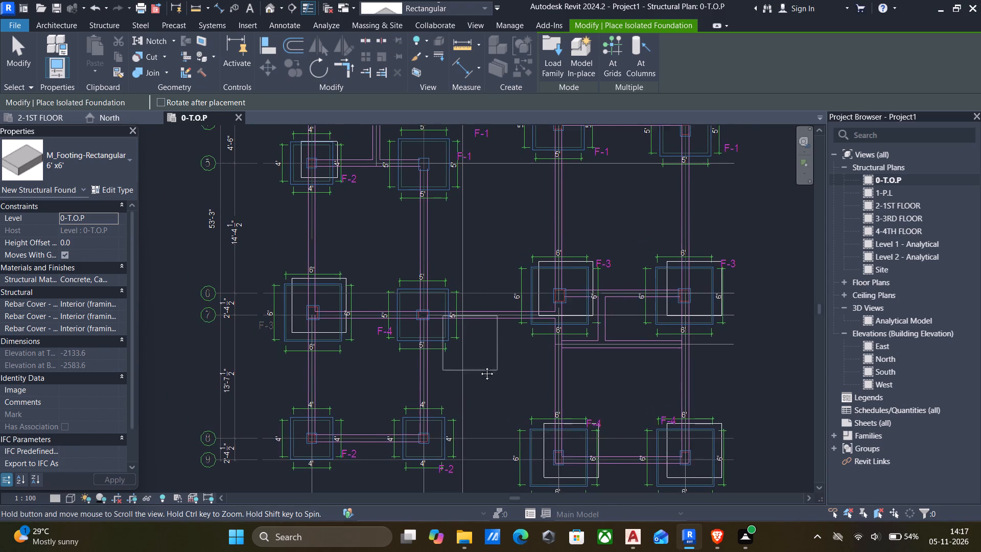
{"action": "middle_click_drag", "start_coordinate": [479, 366], "coordinate": [488, 396]}
{"action": "middle_click_drag", "start_coordinate": [536, 306], "coordinate": [529, 398]}
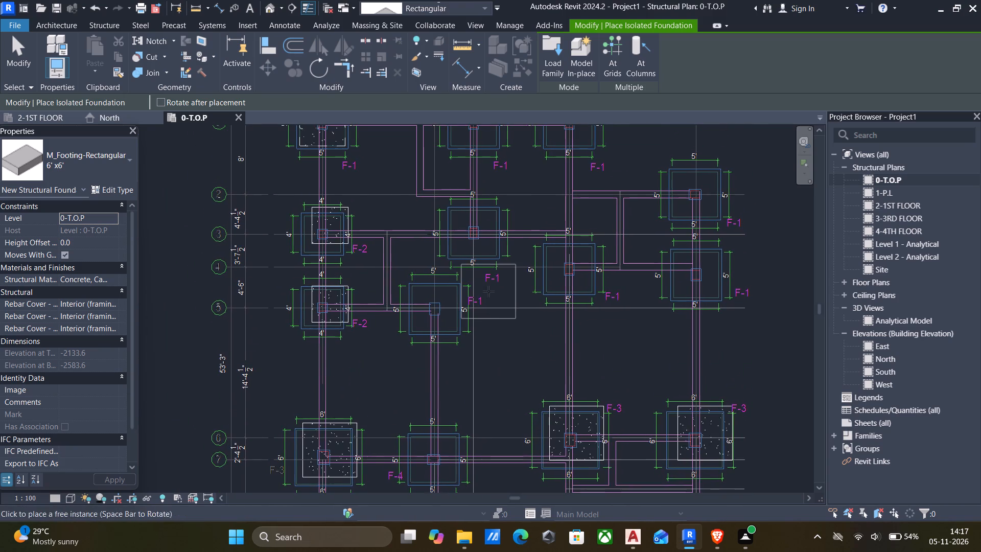
{"action": "middle_click_drag", "start_coordinate": [488, 291], "coordinate": [500, 367]}
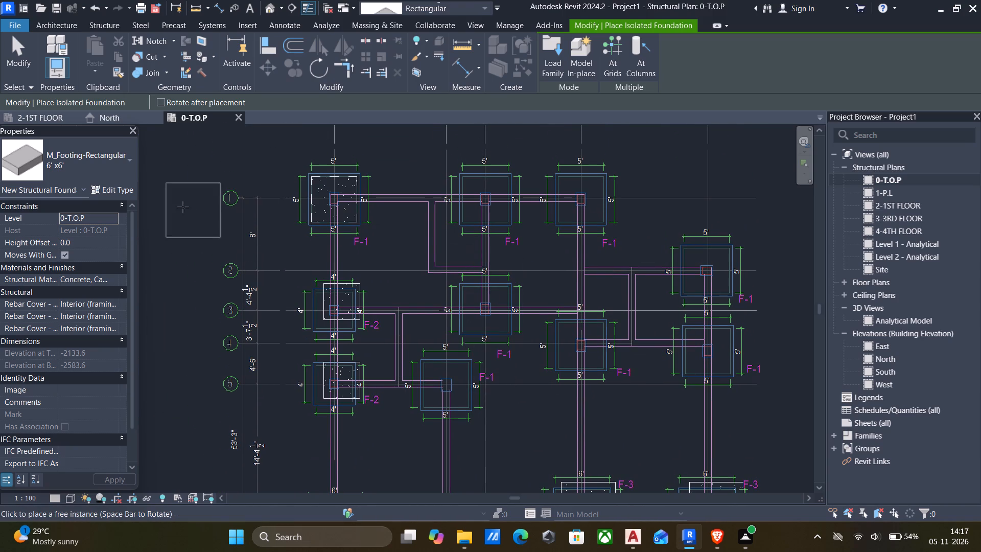
{"action": "left_click", "coordinate": [78, 163]}
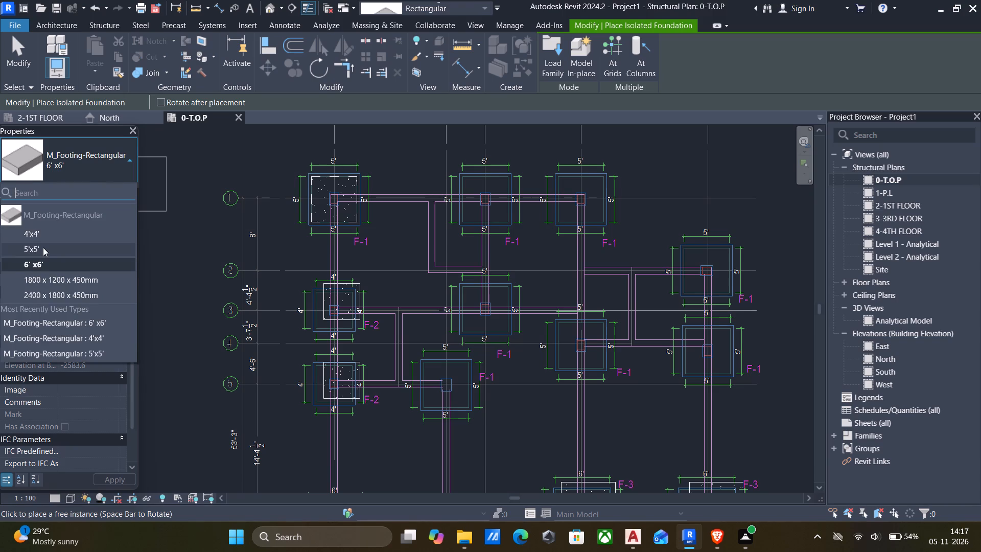
{"action": "left_click", "coordinate": [41, 249]}
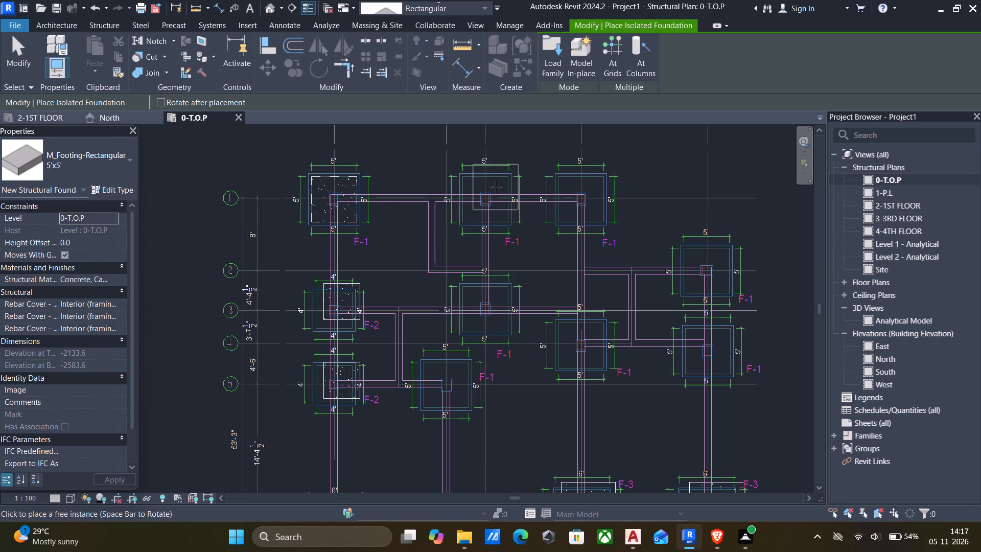
{"action": "left_click", "coordinate": [496, 188]}
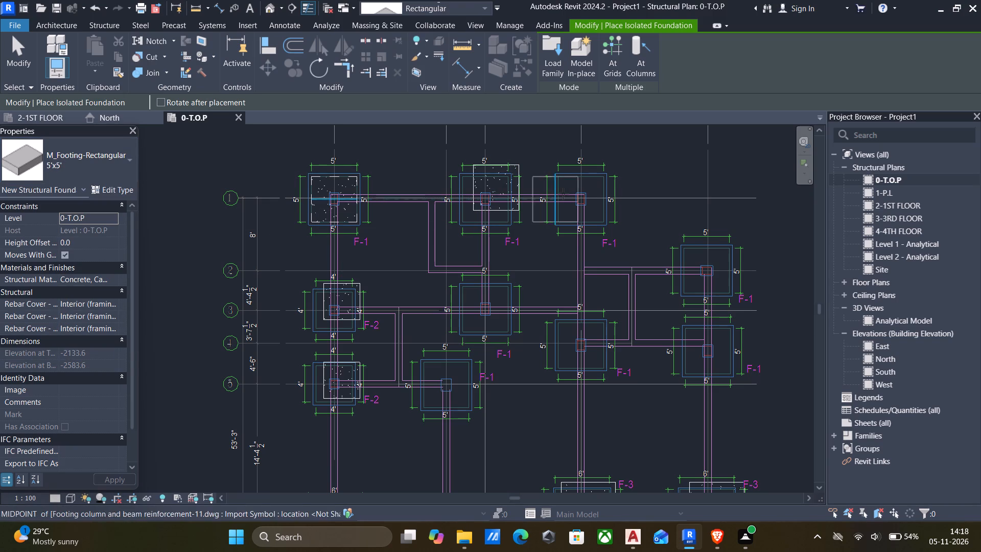
{"action": "left_click", "coordinate": [603, 190]}
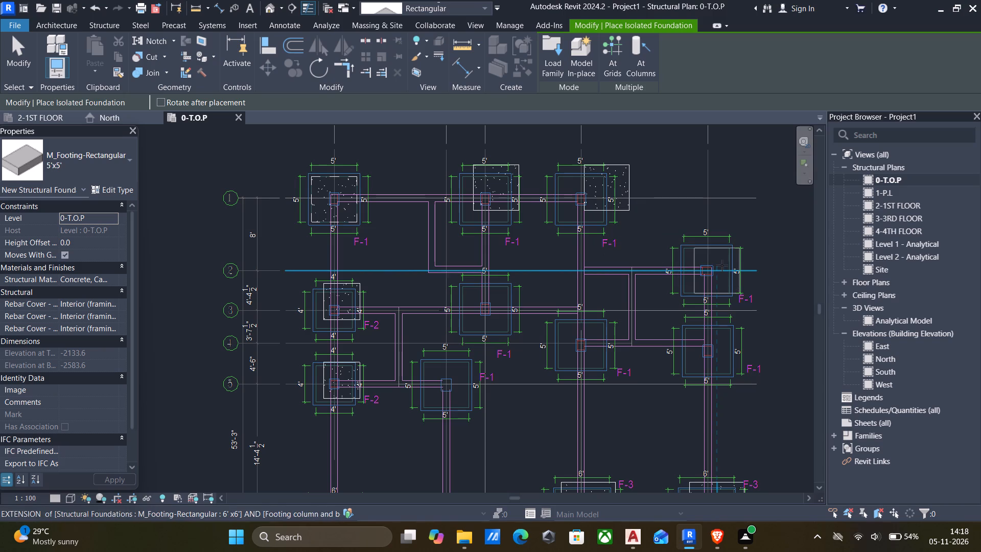
Place five more 5'x5' footings roughly over the F-1 footings at grids E-2, C-3, E-4, D-4 and B-5.
{"action": "scroll", "coordinate": [722, 261], "scroll_direction": "up", "scroll_amount": 1}
{"action": "left_click", "coordinate": [722, 261]}
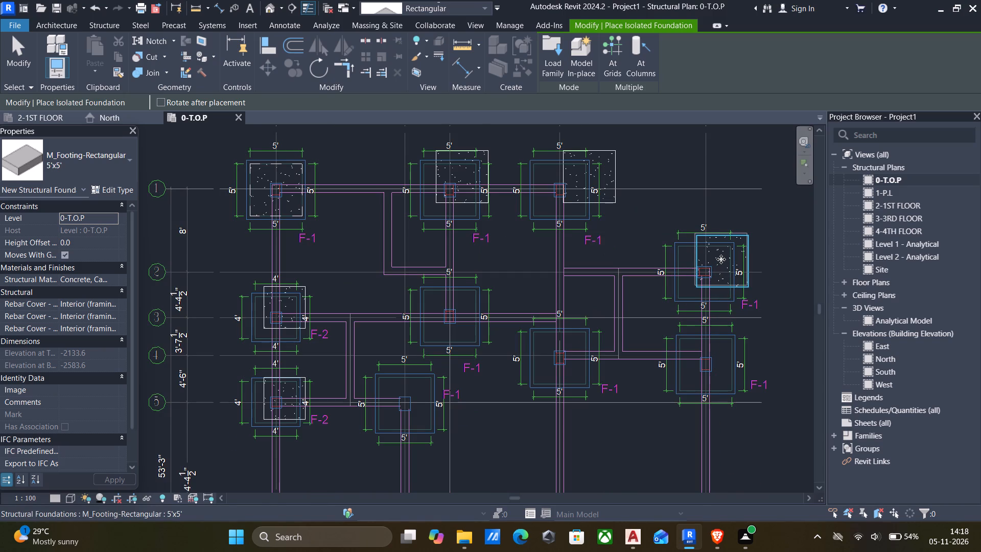
{"action": "left_click", "coordinate": [465, 313]}
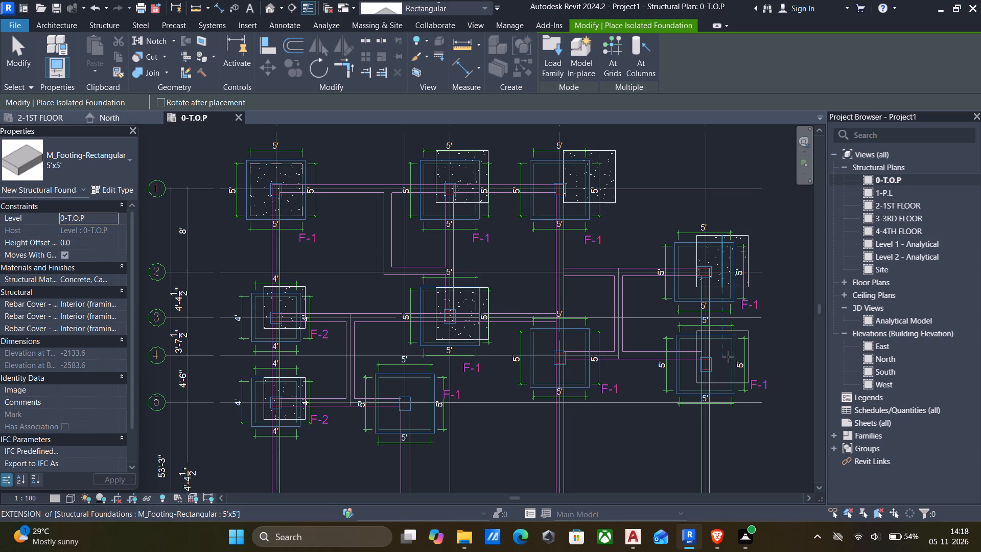
{"action": "left_click", "coordinate": [724, 358]}
{"action": "left_click", "coordinate": [579, 349]}
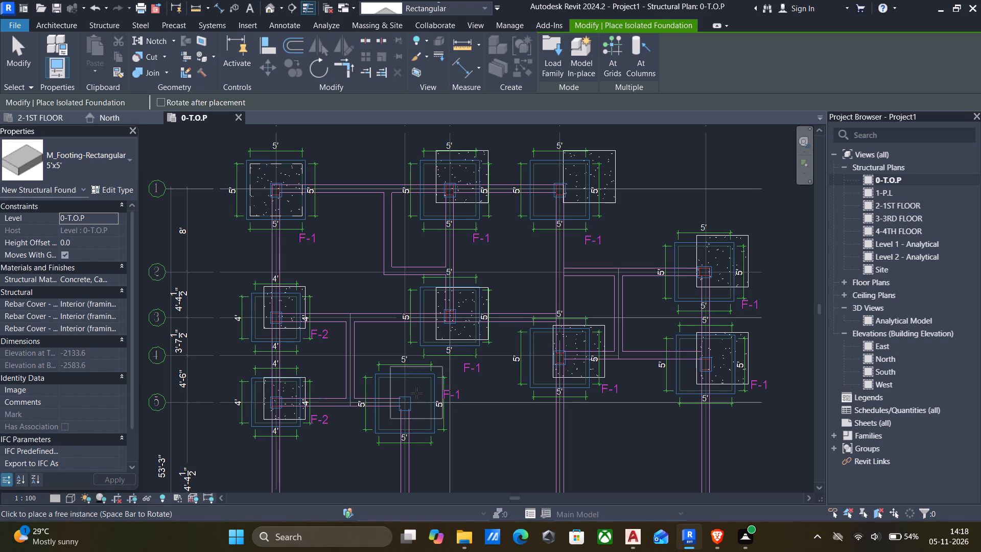
{"action": "left_click", "coordinate": [419, 401]}
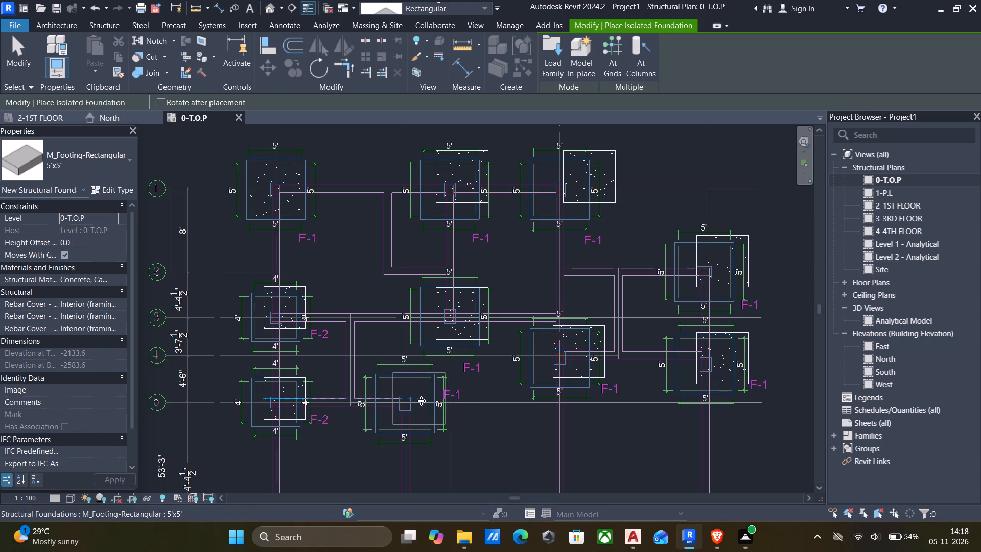
Switch to the 4'x4' footing type and place two roughly over the F-2 footings on grid 8, at grids A and B.
{"action": "scroll", "coordinate": [467, 394], "scroll_direction": "down", "scroll_amount": 3}
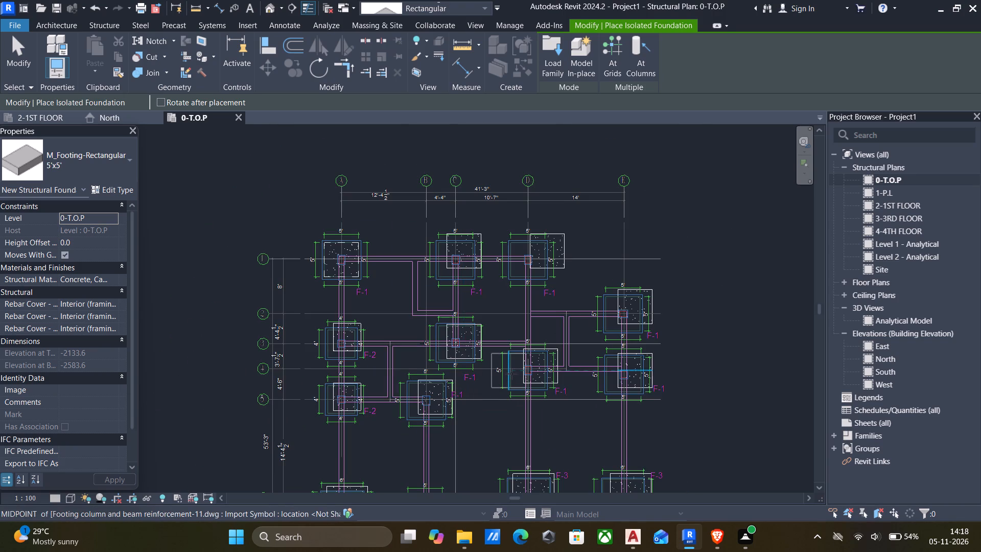
{"action": "middle_click_drag", "start_coordinate": [502, 319], "coordinate": [502, 312]}
{"action": "scroll", "coordinate": [504, 306], "scroll_direction": "down", "scroll_amount": 4}
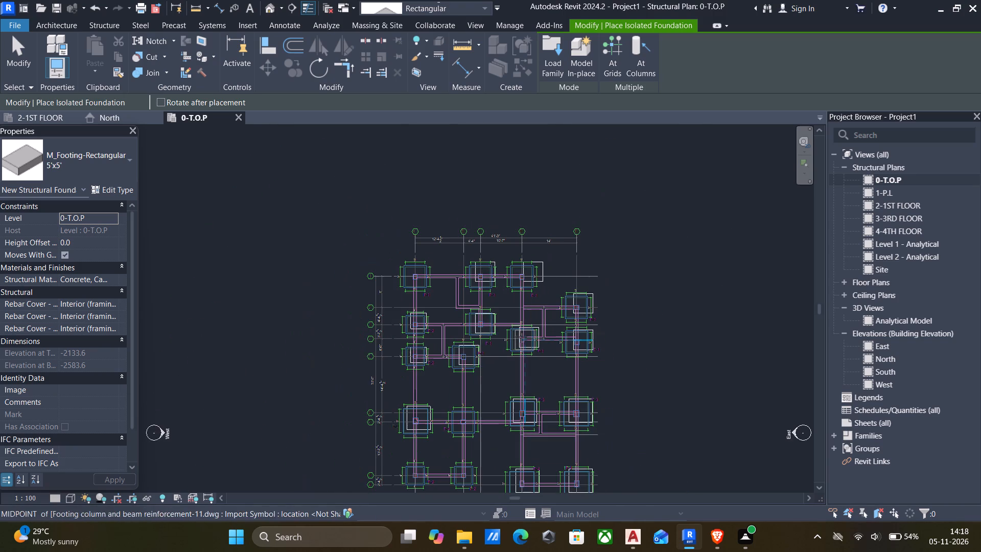
{"action": "middle_click_drag", "start_coordinate": [519, 336], "coordinate": [527, 276]}
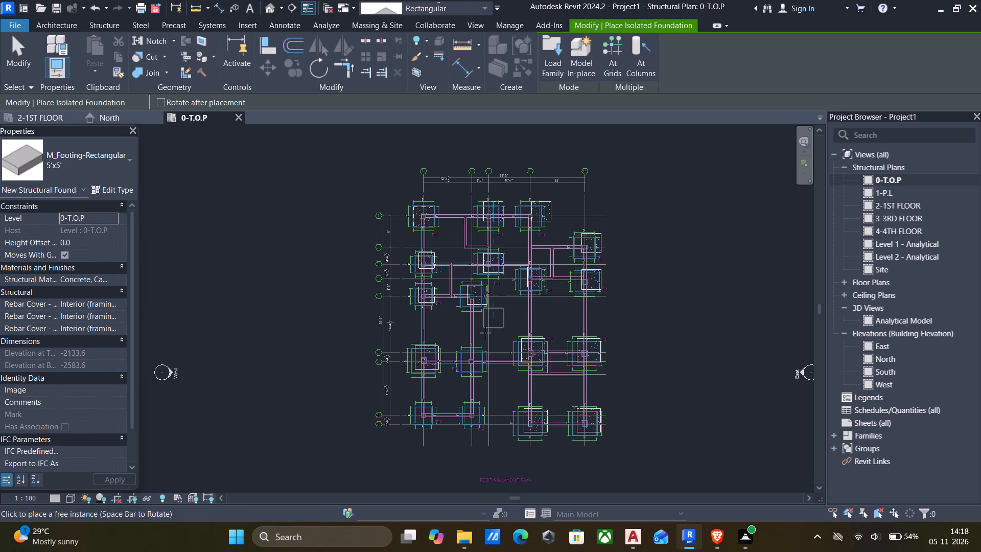
{"action": "left_click", "coordinate": [66, 169]}
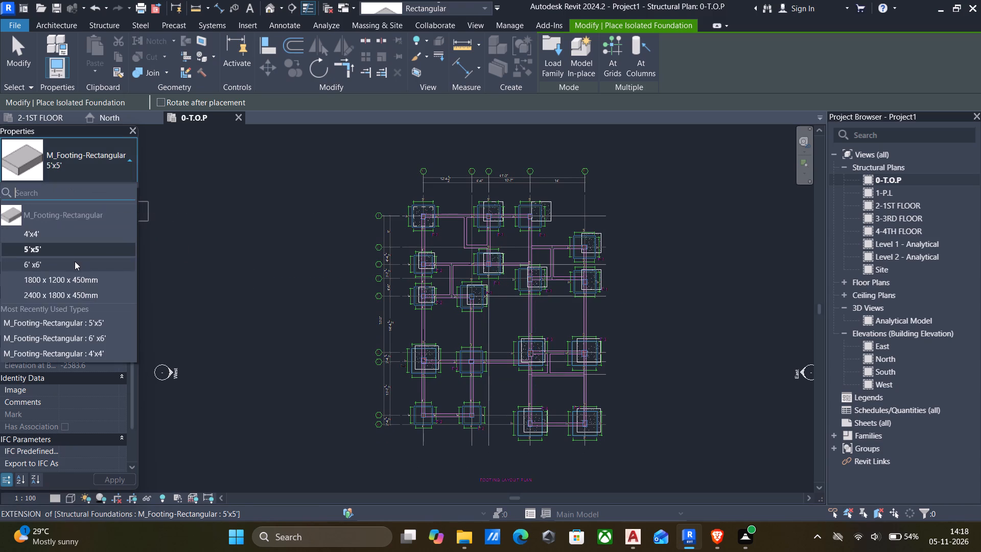
{"action": "scroll", "coordinate": [73, 270], "scroll_direction": "down", "scroll_amount": 2}
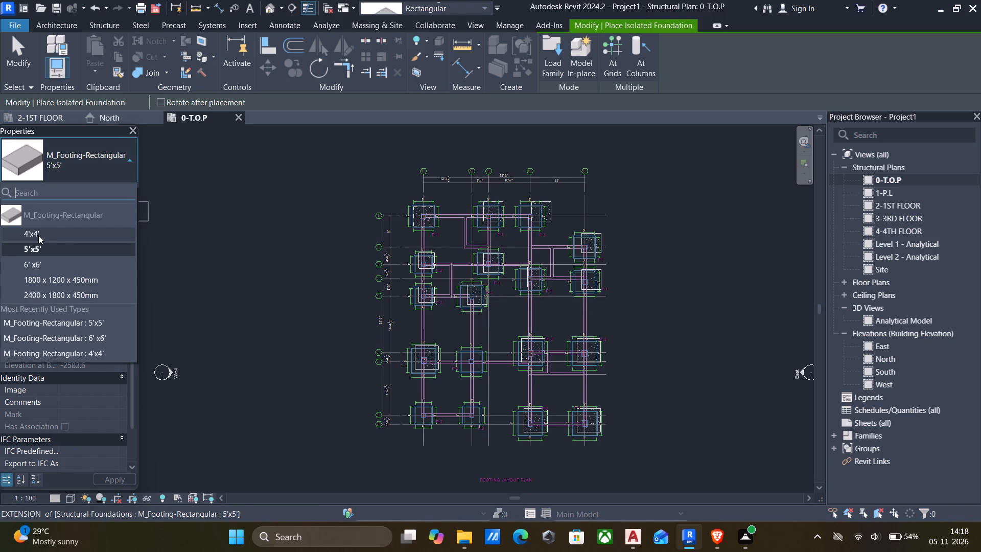
{"action": "left_click", "coordinate": [38, 235]}
{"action": "scroll", "coordinate": [436, 410], "scroll_direction": "up", "scroll_amount": 10}
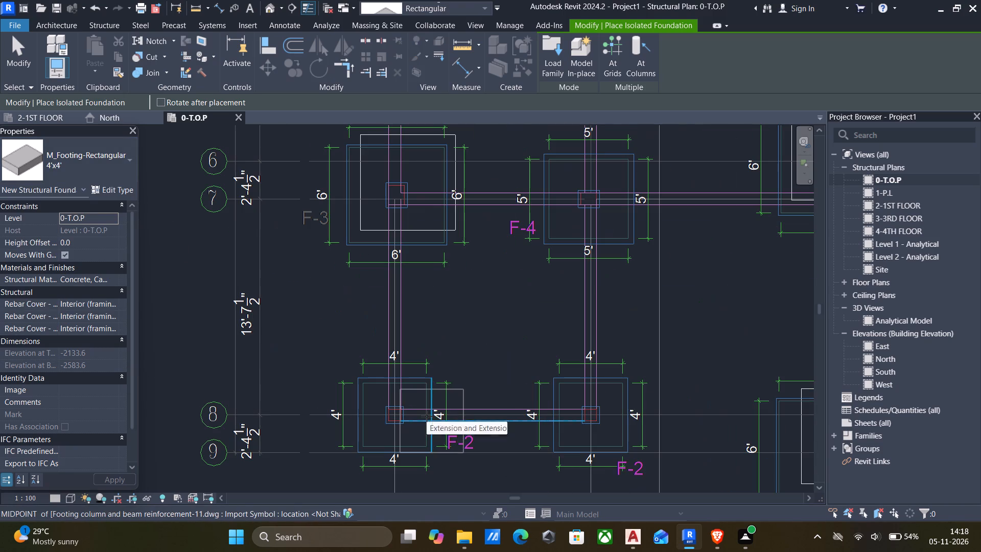
{"action": "left_click", "coordinate": [409, 403]}
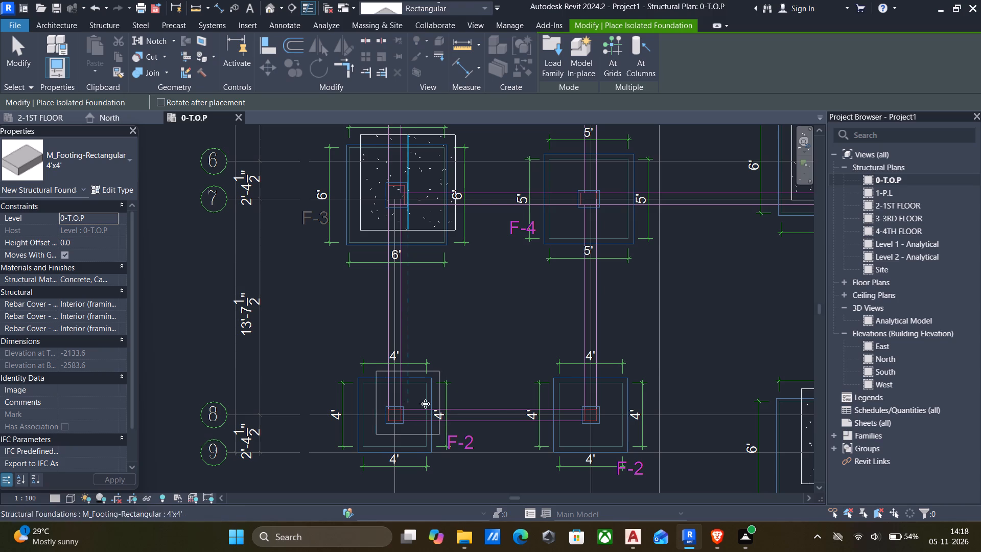
{"action": "left_click", "coordinate": [602, 407]}
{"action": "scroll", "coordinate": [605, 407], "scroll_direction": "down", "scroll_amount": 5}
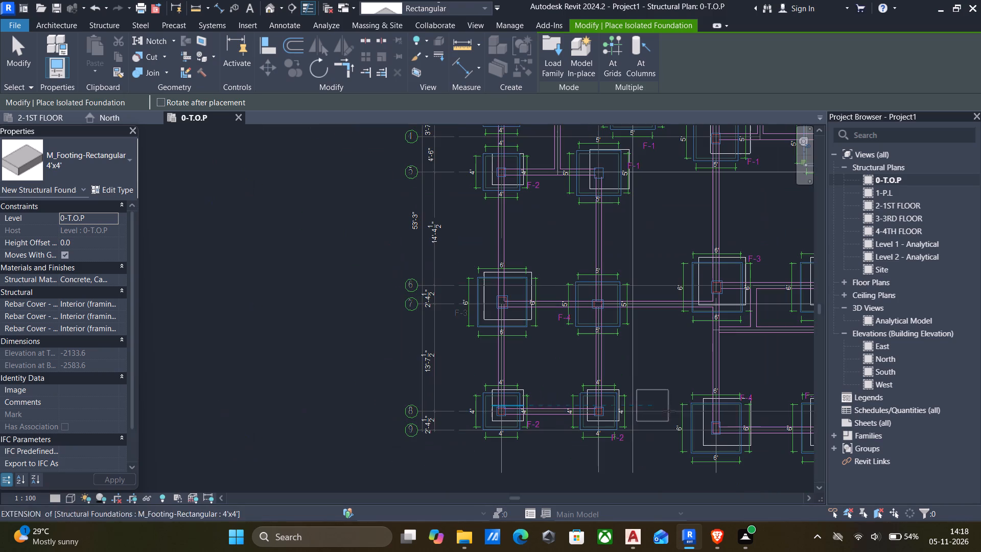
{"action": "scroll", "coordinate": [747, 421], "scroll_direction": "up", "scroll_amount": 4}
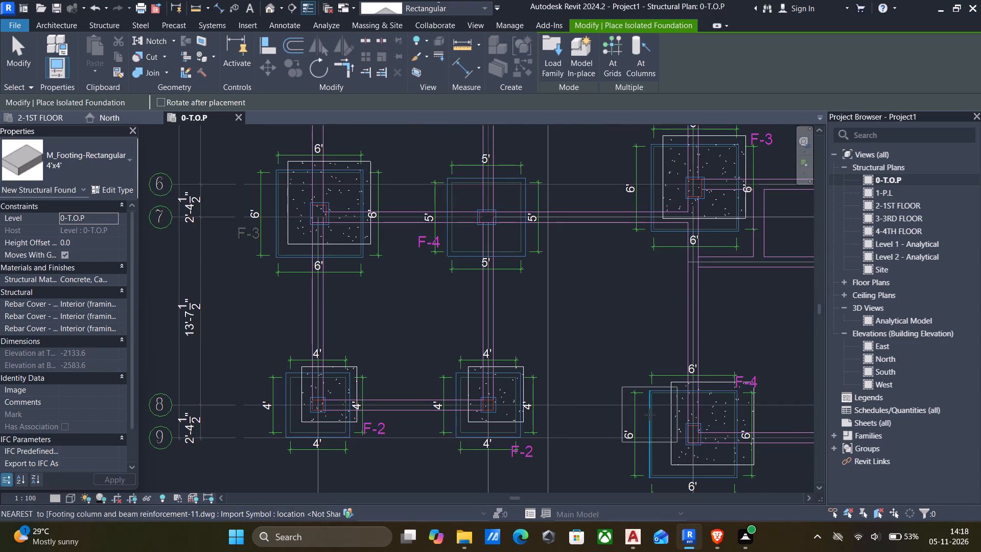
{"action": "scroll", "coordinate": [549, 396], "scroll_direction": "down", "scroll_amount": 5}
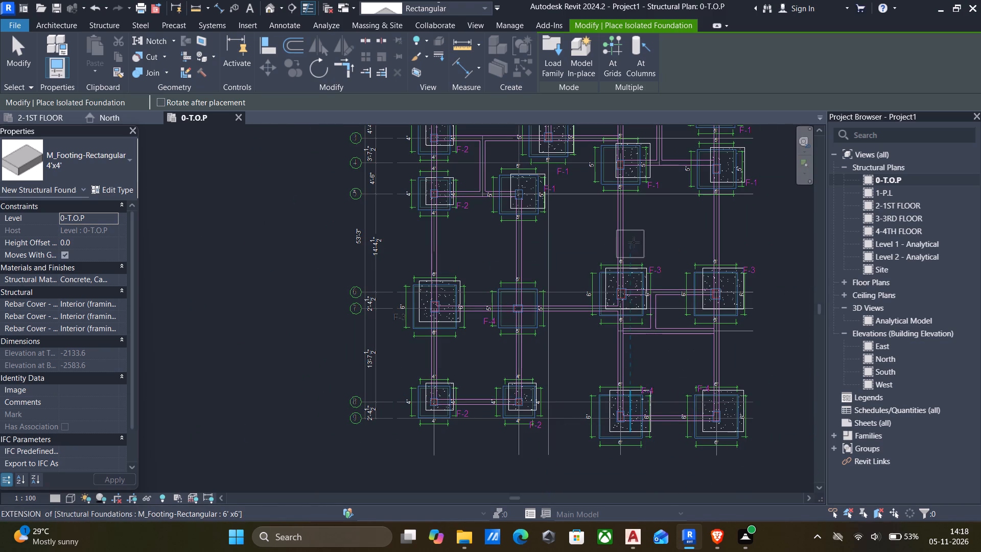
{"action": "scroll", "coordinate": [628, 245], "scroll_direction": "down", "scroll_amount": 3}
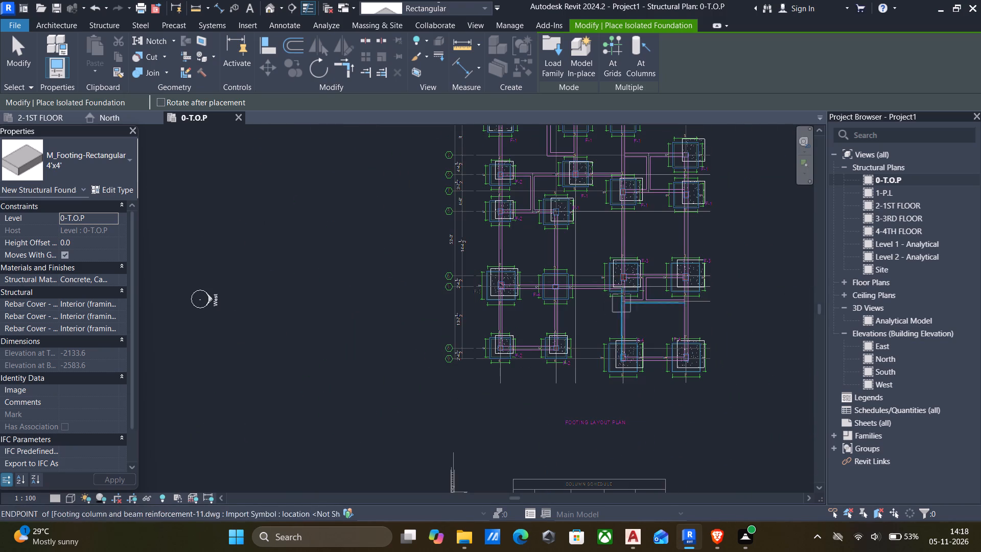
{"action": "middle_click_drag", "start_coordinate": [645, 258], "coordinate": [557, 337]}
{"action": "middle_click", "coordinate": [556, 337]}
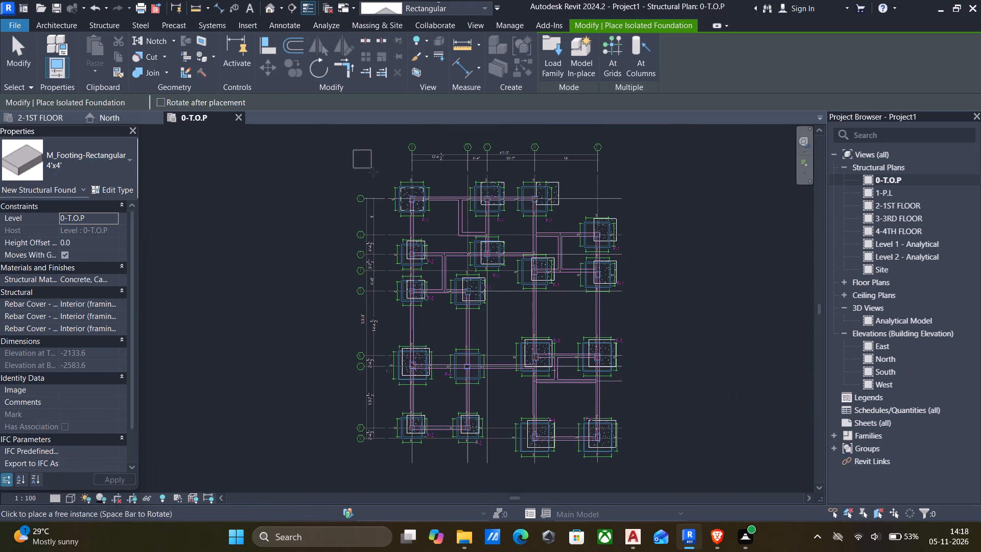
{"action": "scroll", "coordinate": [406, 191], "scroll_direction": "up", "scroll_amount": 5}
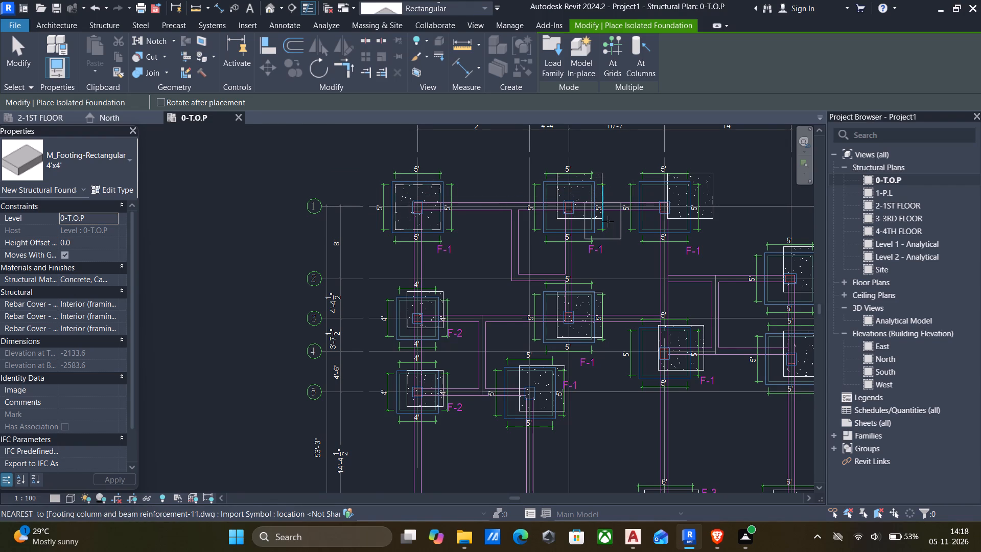
Finish placing footings and align the left and bottom edges of the 5'x5' footing at C-1 to its inner CAD outline.
{"action": "scroll", "coordinate": [614, 222], "scroll_direction": "down", "scroll_amount": 4}
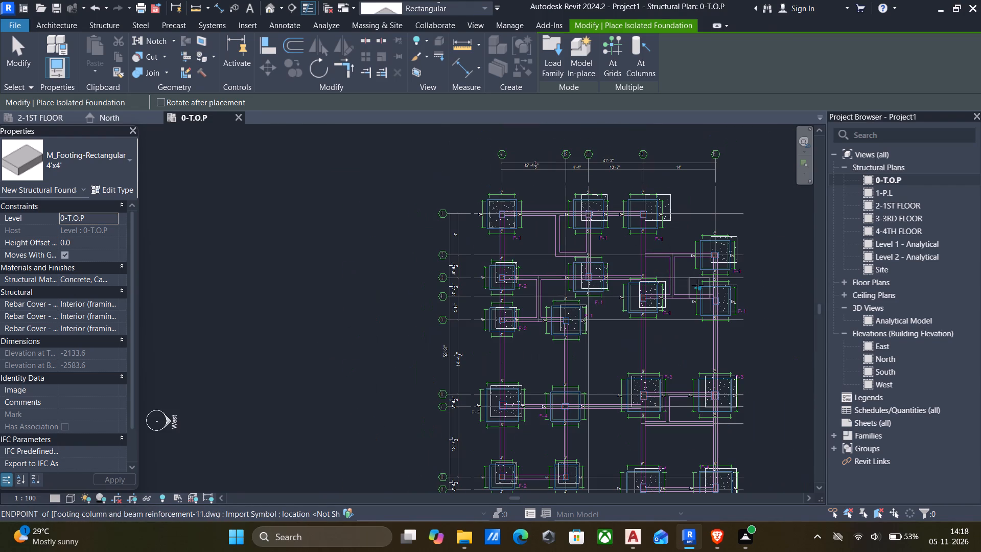
{"action": "scroll", "coordinate": [537, 293], "scroll_direction": "down", "scroll_amount": 1}
{"action": "key", "text": "Escape"}
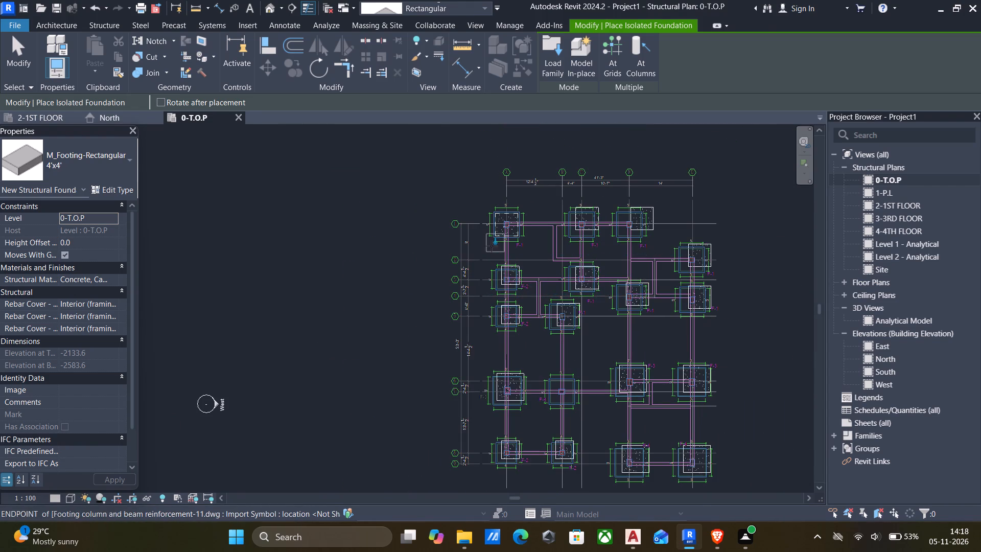
{"action": "key", "text": "Escape"}
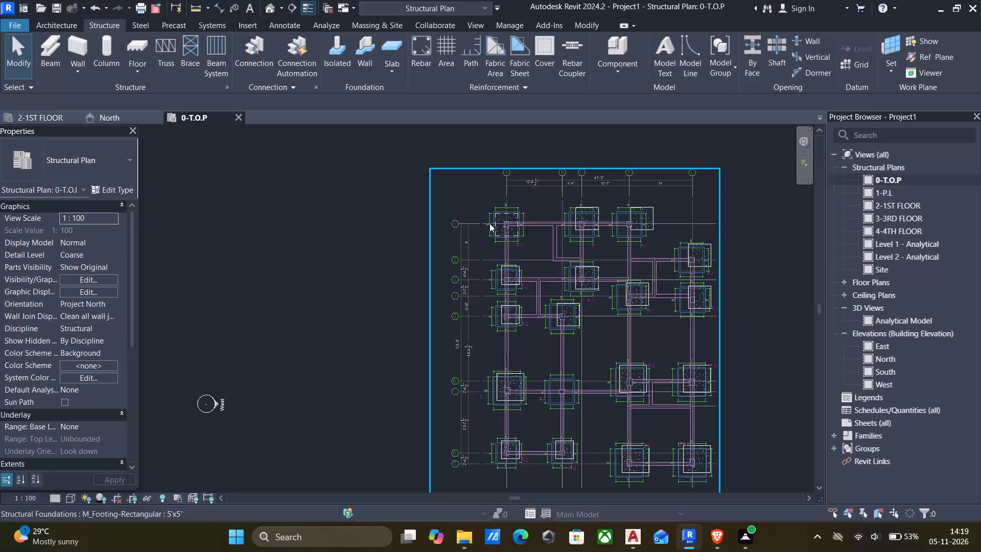
{"action": "key", "text": "a"}
{"action": "key", "text": "l"}
{"action": "scroll", "coordinate": [546, 232], "scroll_direction": "up", "scroll_amount": 9}
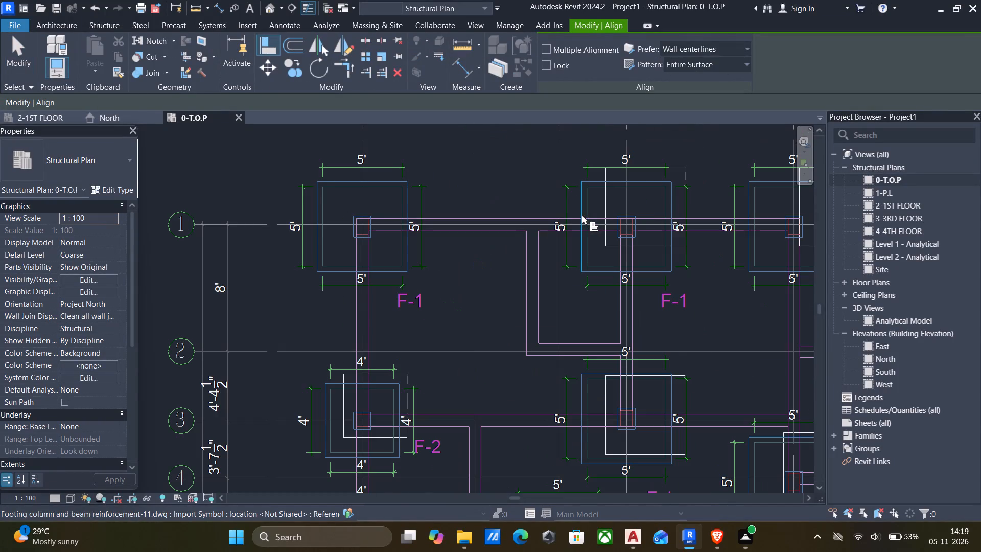
{"action": "left_click", "coordinate": [586, 211]}
{"action": "left_click", "coordinate": [604, 210]}
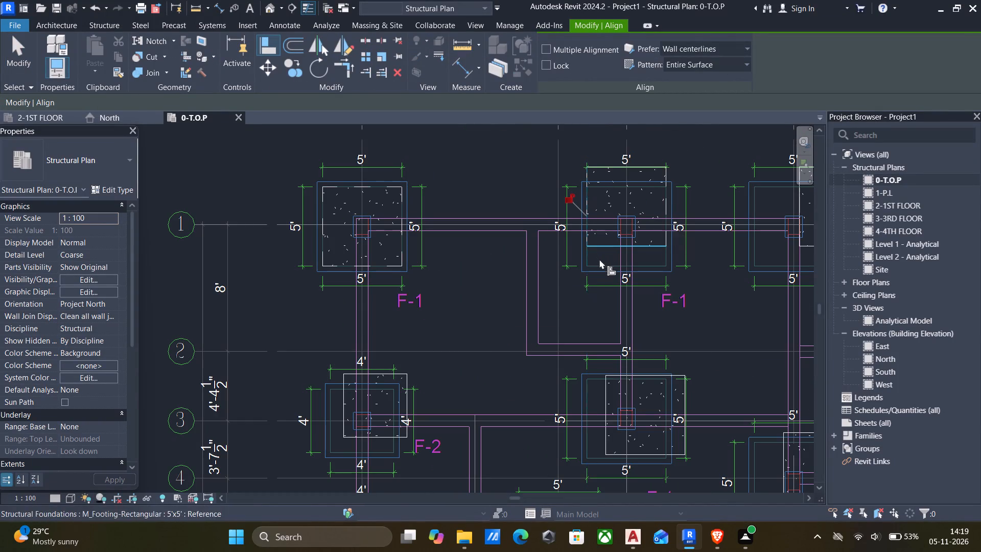
{"action": "left_click", "coordinate": [603, 264]}
{"action": "left_click", "coordinate": [600, 246]}
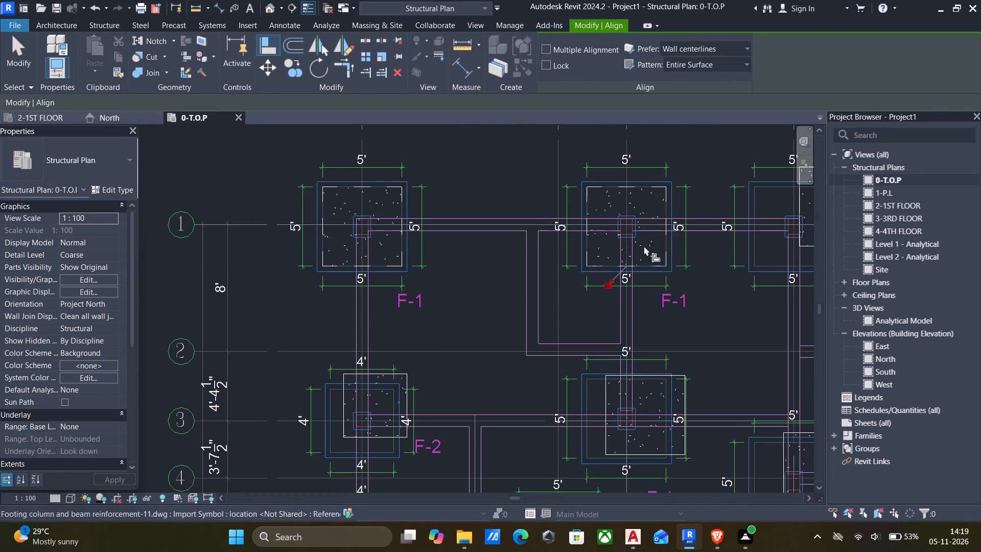
Align the left and bottom edges of the 5'x5' footing at D-1 to its inner F-1 outline in the CAD drawing.
{"action": "scroll", "coordinate": [766, 245], "scroll_direction": "down", "scroll_amount": 4}
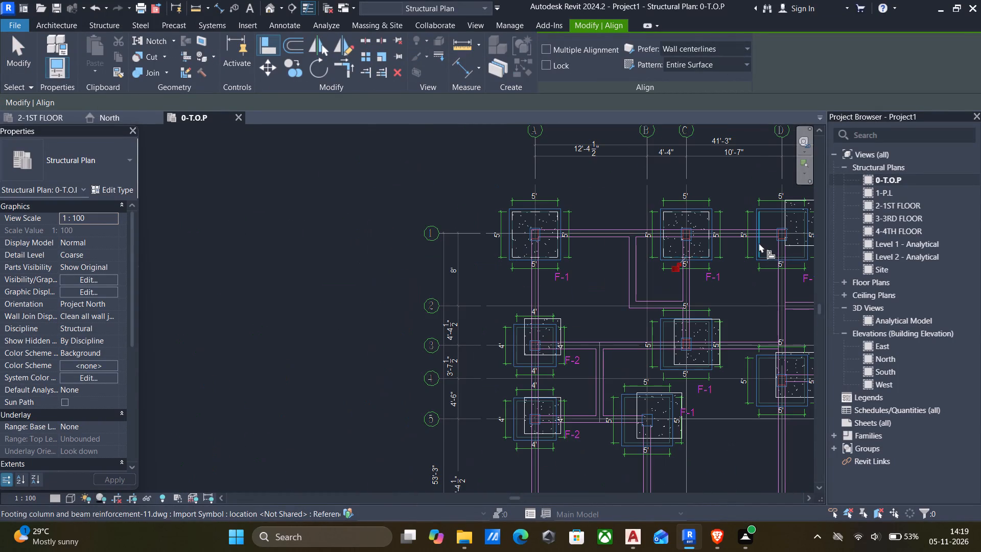
{"action": "left_click", "coordinate": [759, 243]}
{"action": "left_click", "coordinate": [787, 220]}
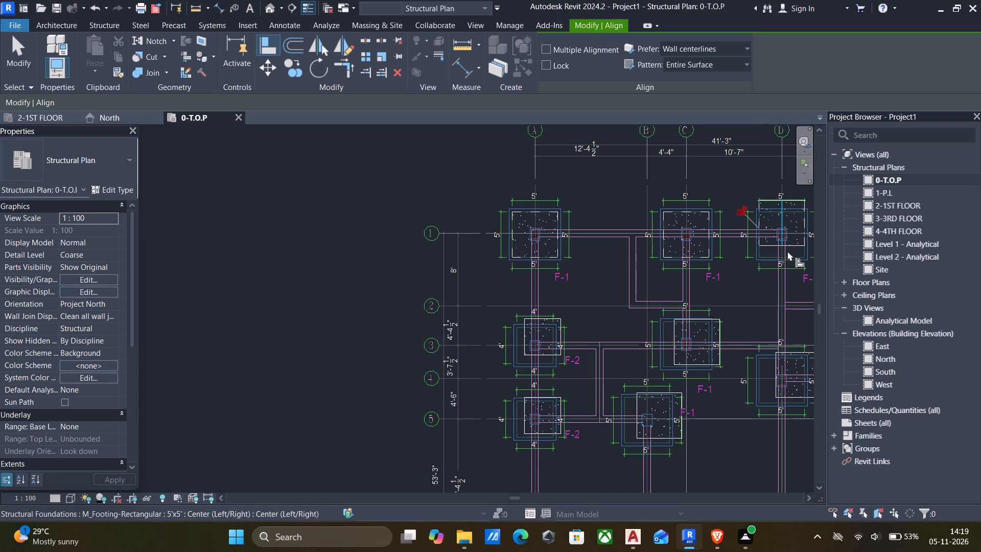
{"action": "scroll", "coordinate": [794, 257], "scroll_direction": "up", "scroll_amount": 5}
{"action": "left_click", "coordinate": [795, 257]}
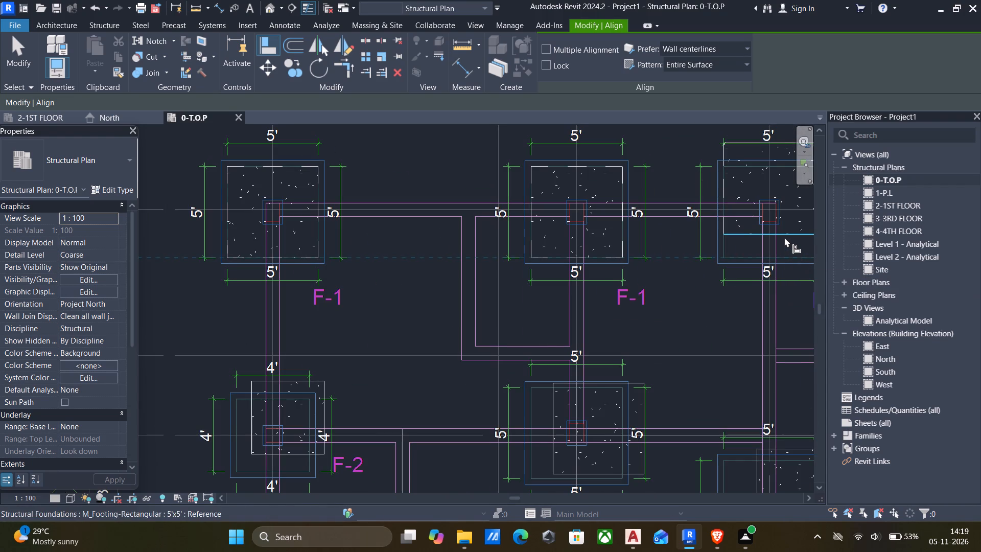
{"action": "left_click", "coordinate": [785, 237]}
Align the left and bottom edges of the 4'x4' footing at A-3 to its inner F-2 outline in the CAD drawing.
{"action": "scroll", "coordinate": [778, 236], "scroll_direction": "down", "scroll_amount": 5}
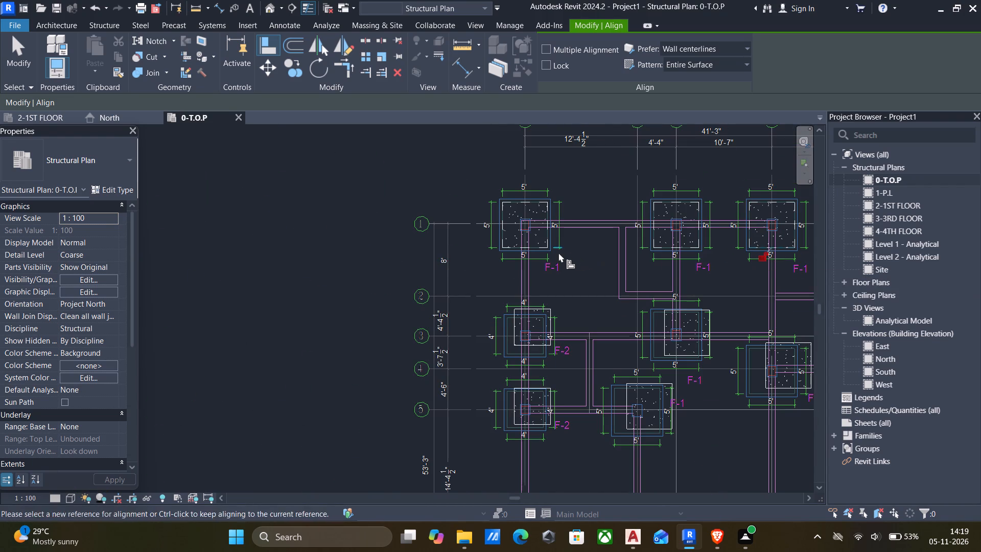
{"action": "scroll", "coordinate": [557, 252], "scroll_direction": "down", "scroll_amount": 5}
{"action": "scroll", "coordinate": [541, 292], "scroll_direction": "up", "scroll_amount": 2}
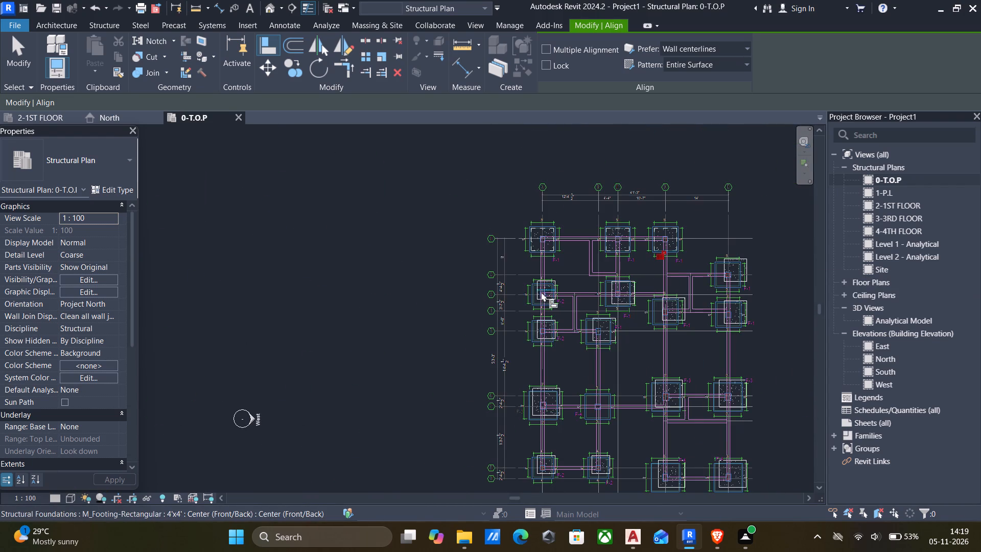
{"action": "scroll", "coordinate": [541, 292], "scroll_direction": "up", "scroll_amount": 12}
{"action": "left_click", "coordinate": [505, 279]}
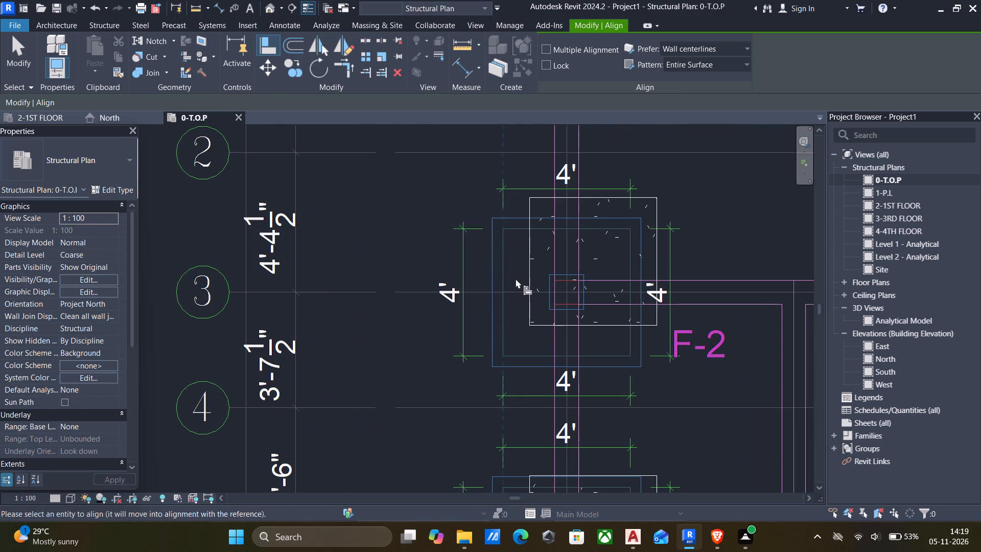
{"action": "left_click", "coordinate": [529, 278]}
{"action": "left_click", "coordinate": [546, 354]}
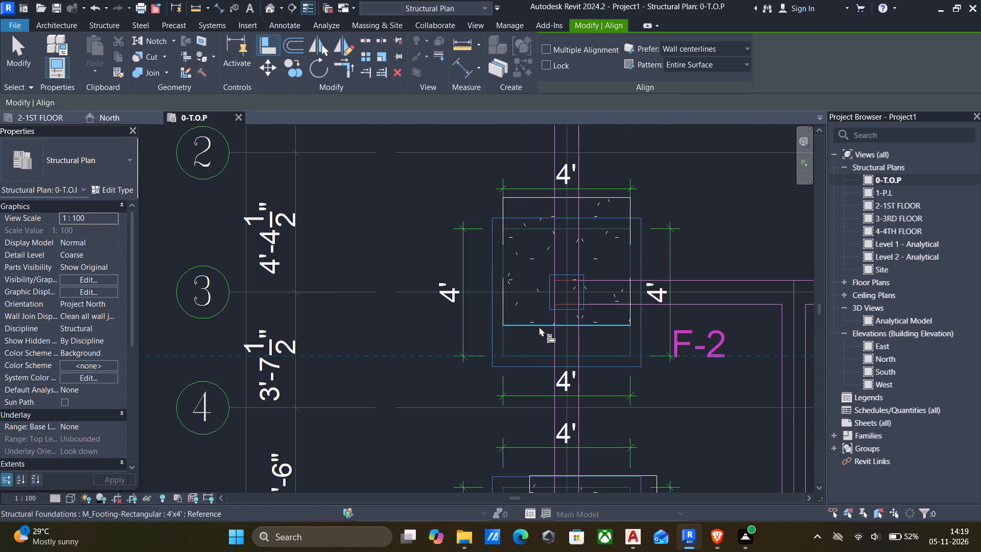
{"action": "left_click", "coordinate": [536, 324]}
Align the left and bottom edges of the 5'x5' footing at C-3 to its inner F-1 outline in the CAD drawing.
{"action": "scroll", "coordinate": [549, 323], "scroll_direction": "down", "scroll_amount": 7}
{"action": "scroll", "coordinate": [680, 324], "scroll_direction": "down", "scroll_amount": 4}
{"action": "scroll", "coordinate": [719, 320], "scroll_direction": "up", "scroll_amount": 4}
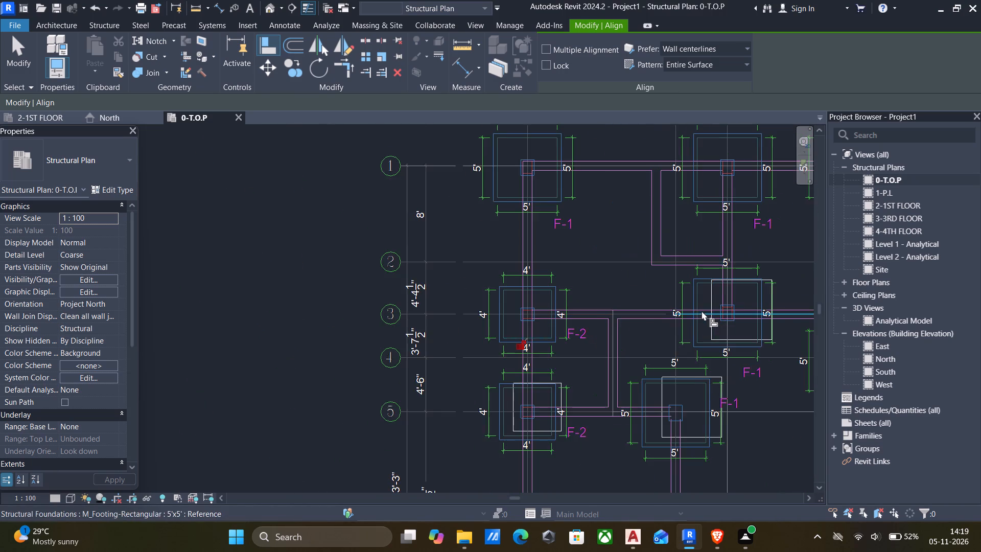
{"action": "scroll", "coordinate": [701, 307], "scroll_direction": "up", "scroll_amount": 4}
{"action": "left_click", "coordinate": [692, 302]}
{"action": "left_click", "coordinate": [721, 298]}
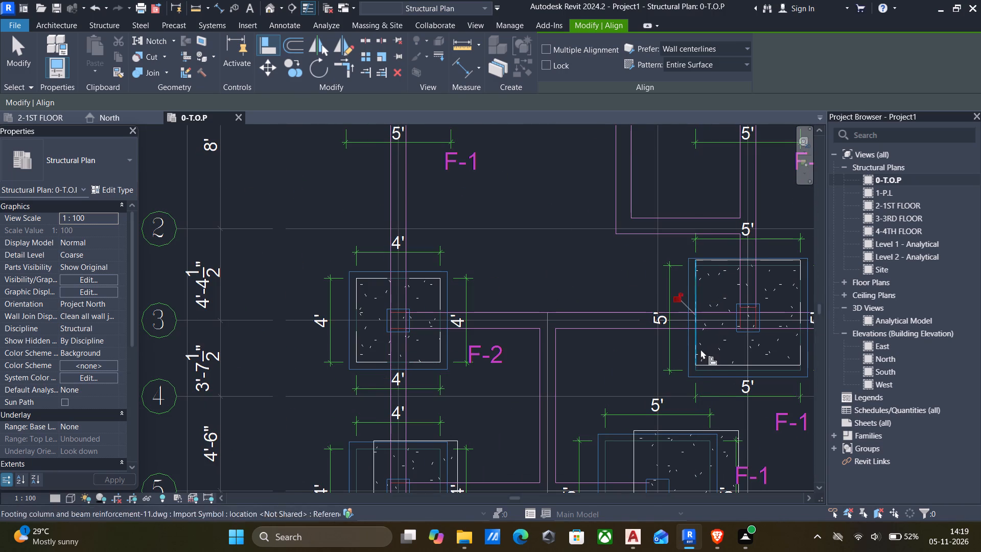
{"action": "left_click", "coordinate": [717, 369]}
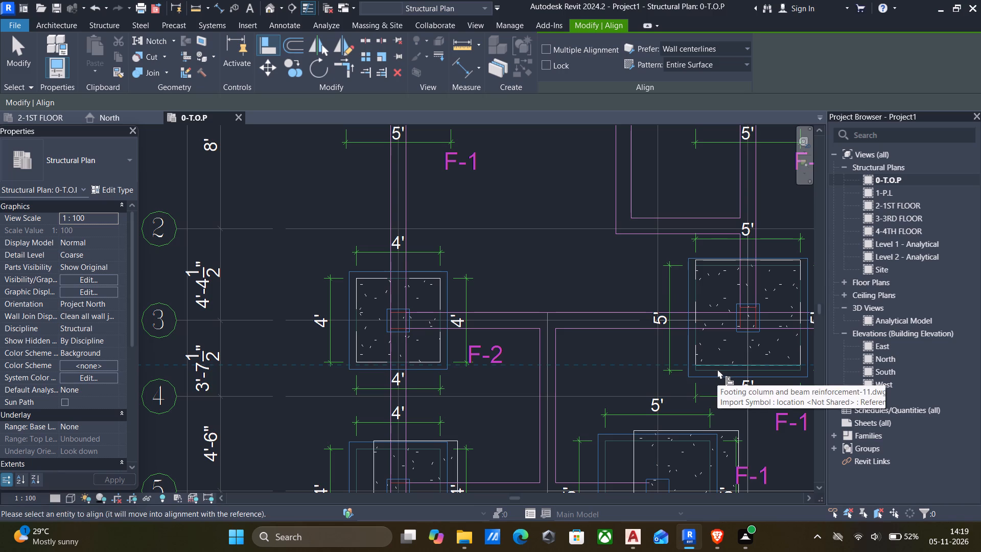
{"action": "left_click", "coordinate": [717, 369]}
{"action": "left_click", "coordinate": [715, 372]}
{"action": "left_click", "coordinate": [711, 366]}
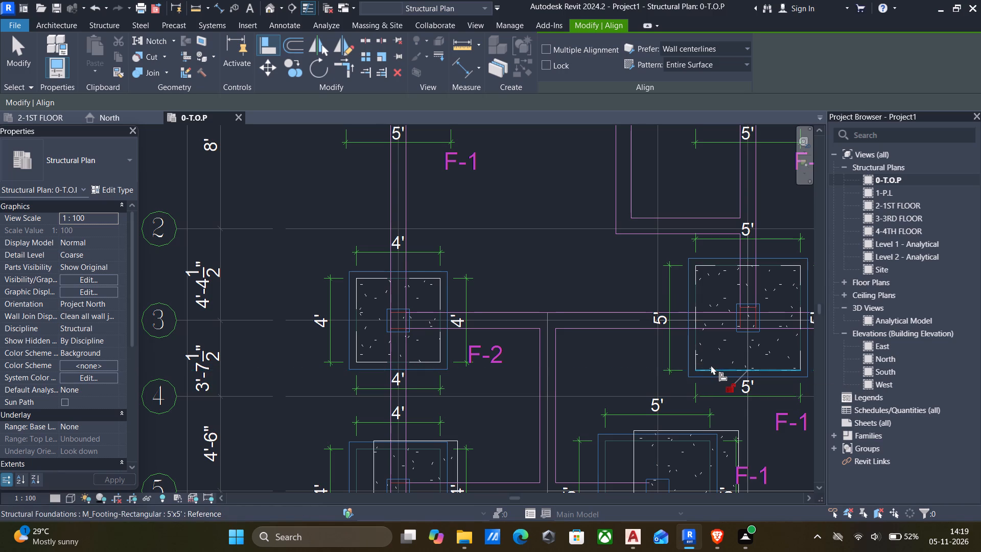
Align the left and bottom edges of the 5'x5' footing at E-2 to its inner F-1 outline in the CAD drawing.
{"action": "scroll", "coordinate": [711, 364], "scroll_direction": "down", "scroll_amount": 6}
{"action": "scroll", "coordinate": [712, 358], "scroll_direction": "up", "scroll_amount": 1}
{"action": "scroll", "coordinate": [722, 342], "scroll_direction": "down", "scroll_amount": 3}
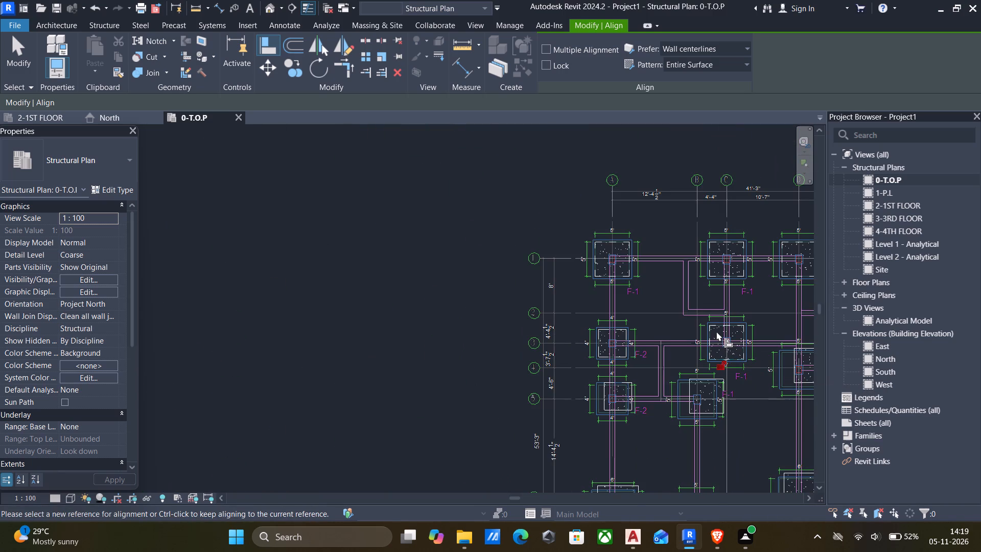
{"action": "middle_click_drag", "start_coordinate": [715, 330], "coordinate": [443, 299]}
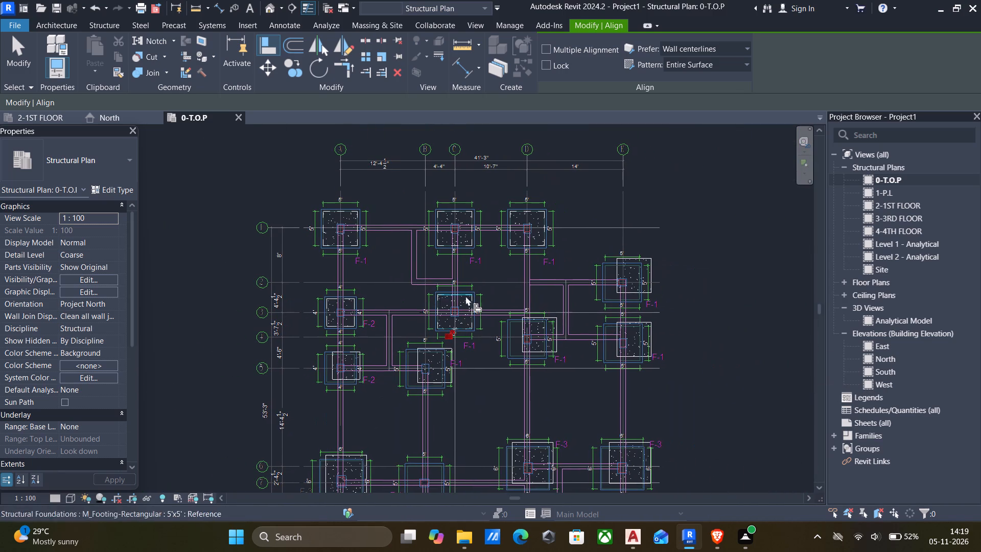
{"action": "scroll", "coordinate": [612, 283], "scroll_direction": "up", "scroll_amount": 9}
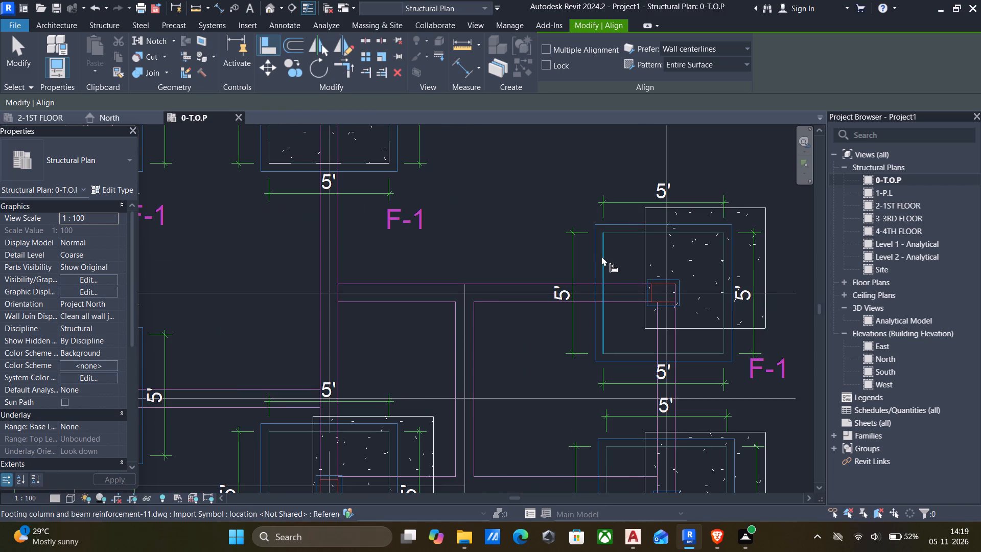
{"action": "left_click", "coordinate": [602, 256]}
{"action": "left_click", "coordinate": [643, 256]}
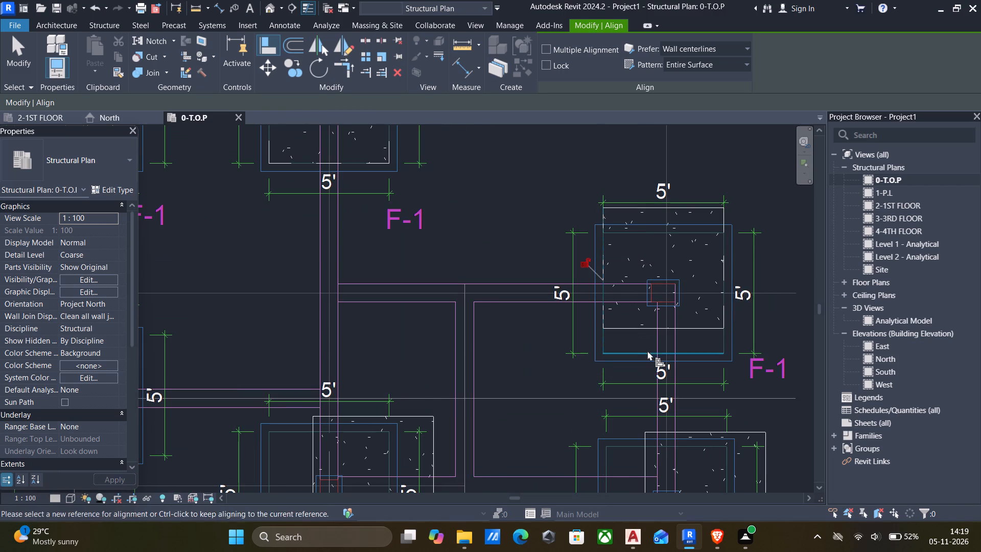
{"action": "left_click", "coordinate": [647, 351]}
{"action": "left_click", "coordinate": [646, 326]}
Align the left and bottom edges of the 5'x5' footing near E-4 to its inner F-1 outline in the CAD drawing.
{"action": "scroll", "coordinate": [643, 330], "scroll_direction": "down", "scroll_amount": 6}
{"action": "scroll", "coordinate": [597, 341], "scroll_direction": "down", "scroll_amount": 3}
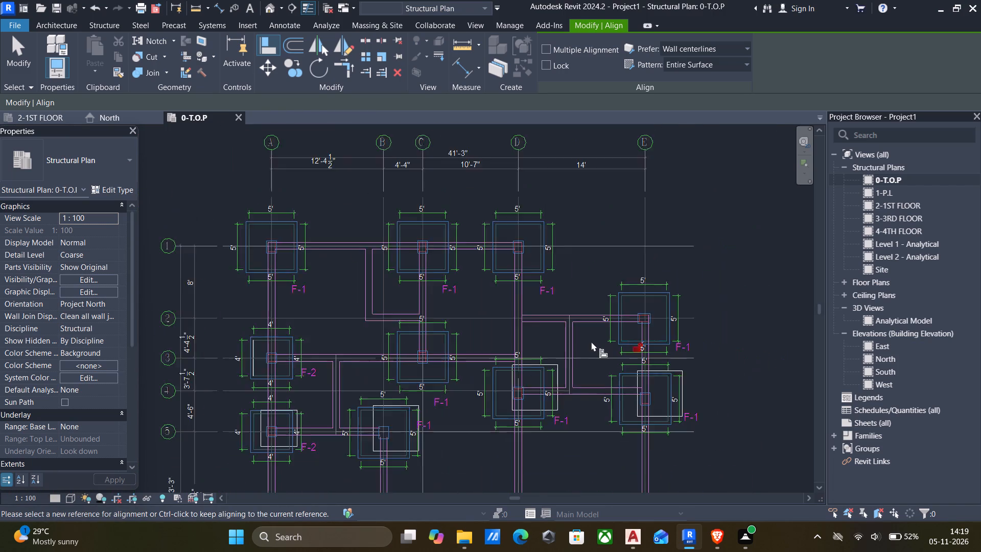
{"action": "scroll", "coordinate": [434, 346], "scroll_direction": "down", "scroll_amount": 1}
{"action": "middle_click_drag", "start_coordinate": [488, 338], "coordinate": [542, 270]}
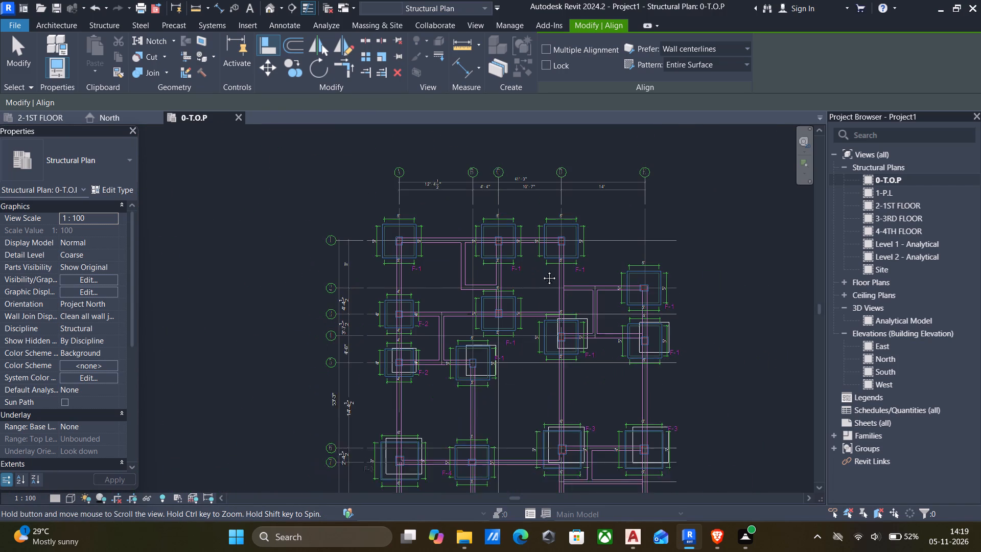
{"action": "middle_click_drag", "start_coordinate": [542, 270], "coordinate": [542, 270]}
{"action": "scroll", "coordinate": [644, 311], "scroll_direction": "up", "scroll_amount": 10}
{"action": "left_click", "coordinate": [648, 317]}
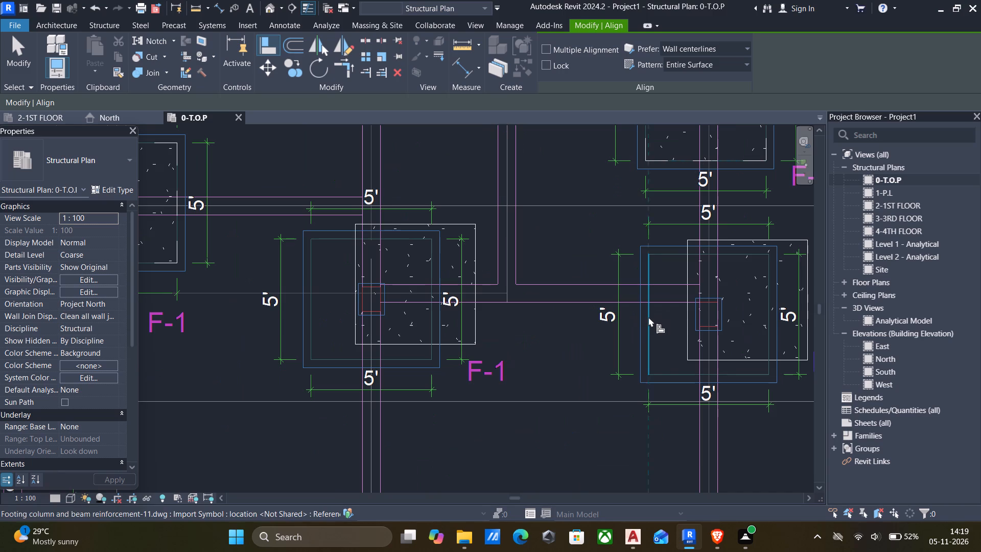
{"action": "left_click", "coordinate": [686, 317]}
{"action": "left_click", "coordinate": [685, 372]}
{"action": "left_click", "coordinate": [675, 360]}
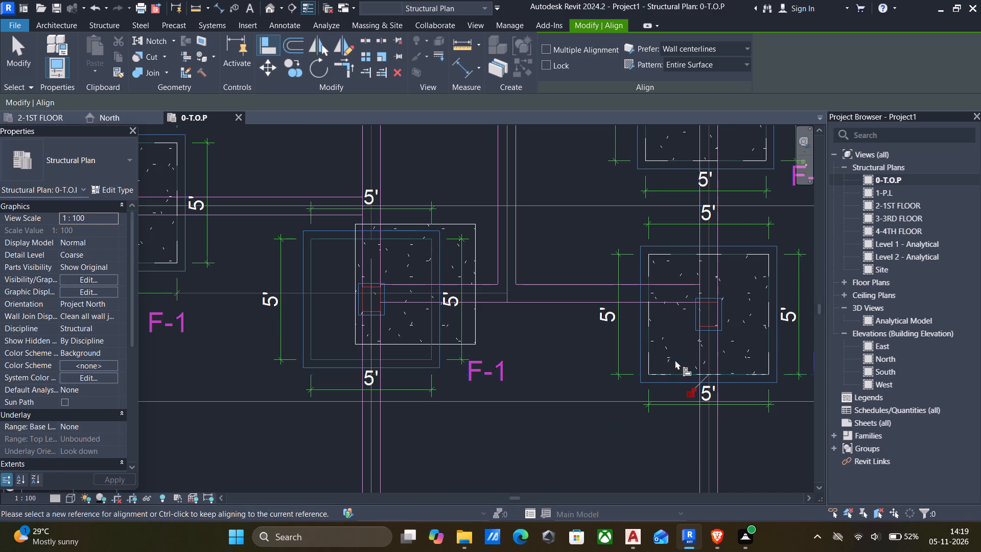
Align the left and bottom edges of the 5'x5' footing at D-4 to its inner F-1 outline in the CAD drawing.
{"action": "left_click", "coordinate": [310, 271]}
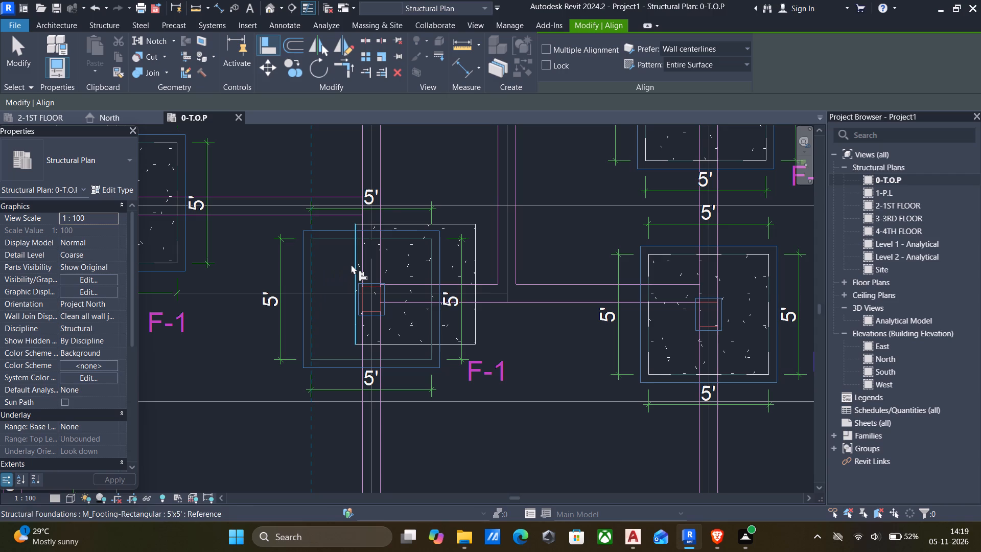
{"action": "left_click", "coordinate": [352, 263]}
{"action": "left_click", "coordinate": [345, 358]}
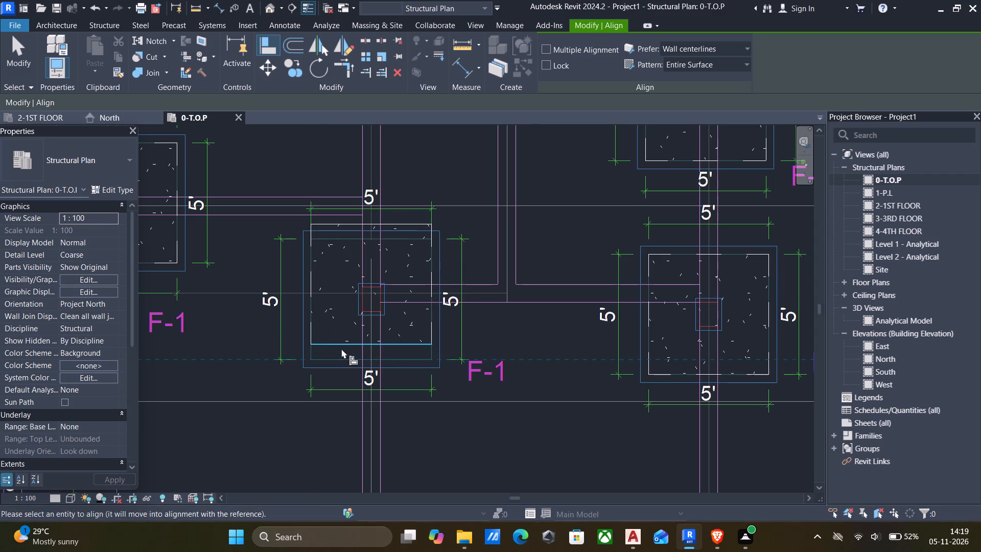
{"action": "left_click", "coordinate": [335, 342]}
Align the left and bottom edges of the 4'x4' footing at A-5 to its inner F-2 outline in the CAD drawing.
{"action": "scroll", "coordinate": [386, 321], "scroll_direction": "down", "scroll_amount": 6}
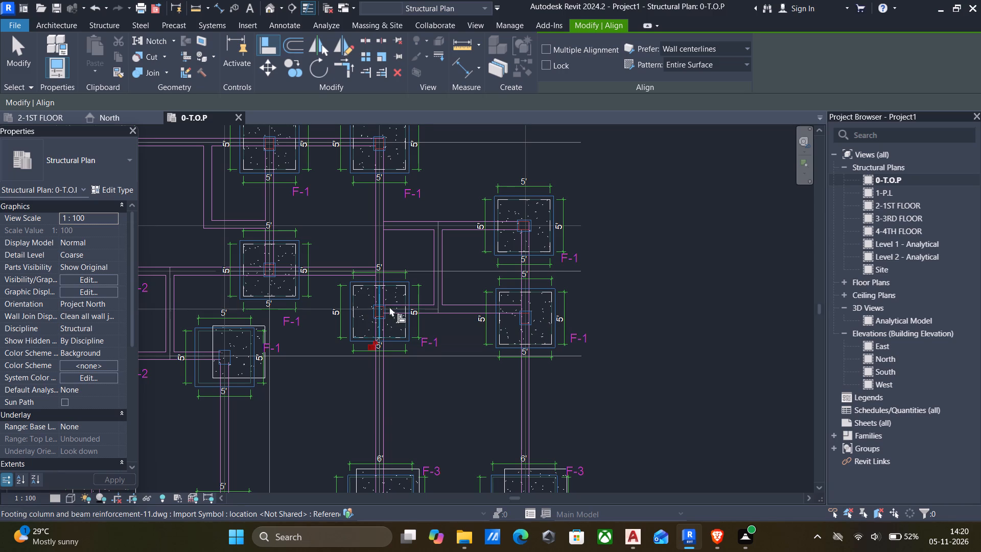
{"action": "middle_click_drag", "start_coordinate": [481, 291], "coordinate": [504, 278]}
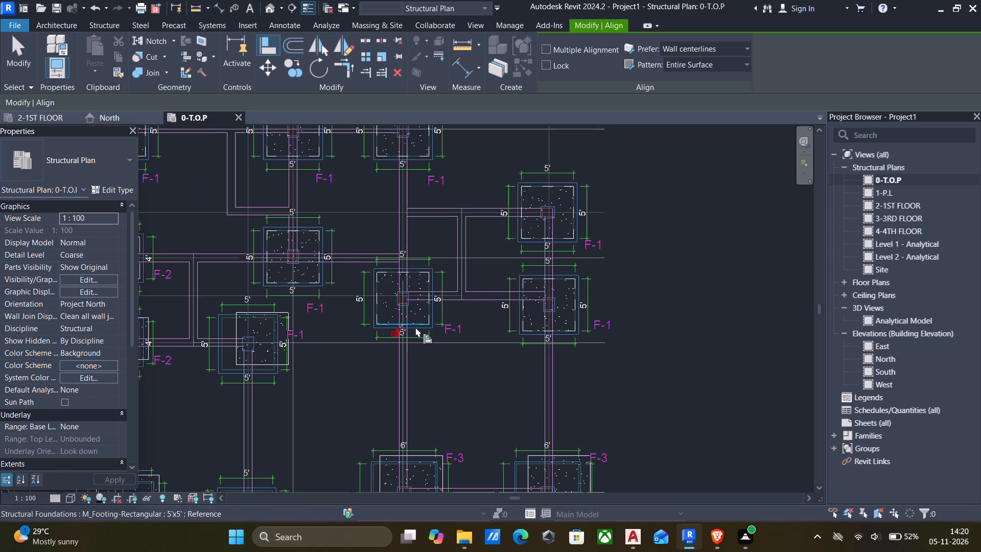
{"action": "scroll", "coordinate": [390, 358], "scroll_direction": "down", "scroll_amount": 3}
{"action": "middle_click_drag", "start_coordinate": [379, 360], "coordinate": [512, 259]}
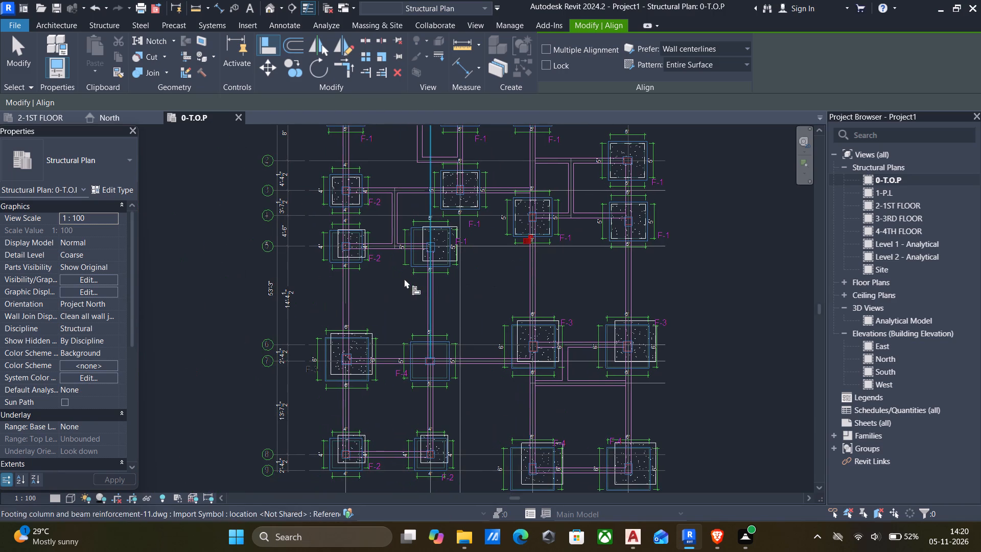
{"action": "scroll", "coordinate": [321, 231], "scroll_direction": "up", "scroll_amount": 3}
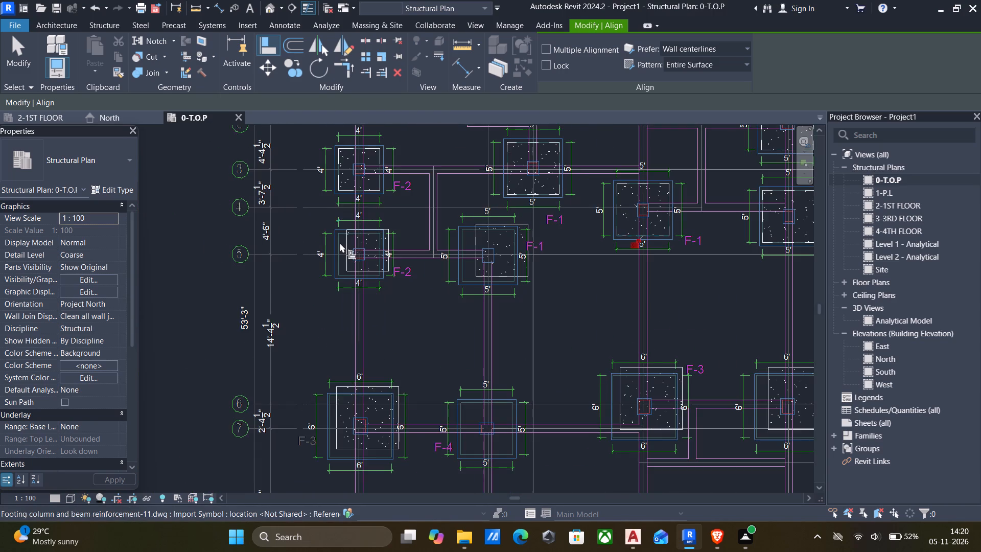
{"action": "scroll", "coordinate": [340, 243], "scroll_direction": "up", "scroll_amount": 4}
{"action": "left_click", "coordinate": [338, 242]}
{"action": "left_click", "coordinate": [352, 241]}
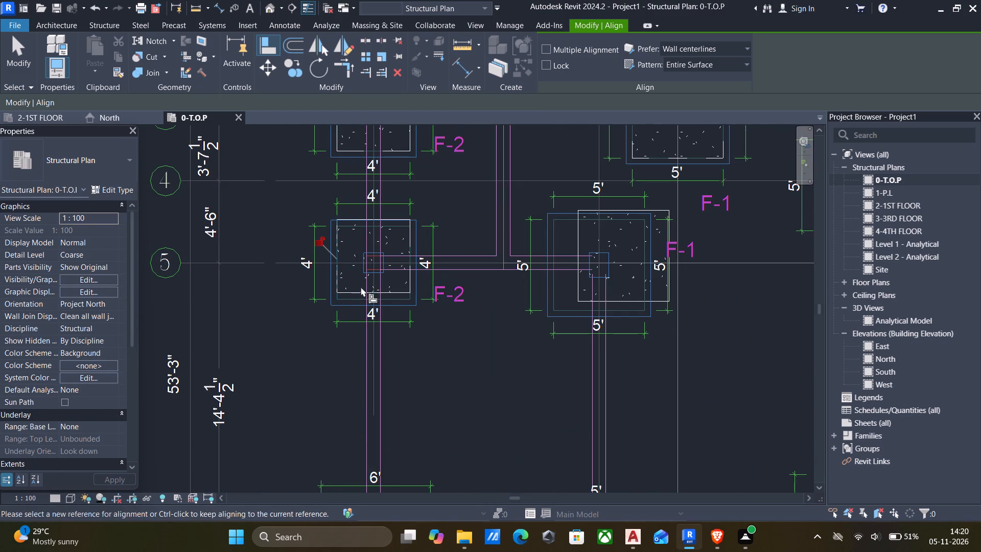
{"action": "left_click", "coordinate": [357, 301]}
{"action": "left_click", "coordinate": [353, 293]}
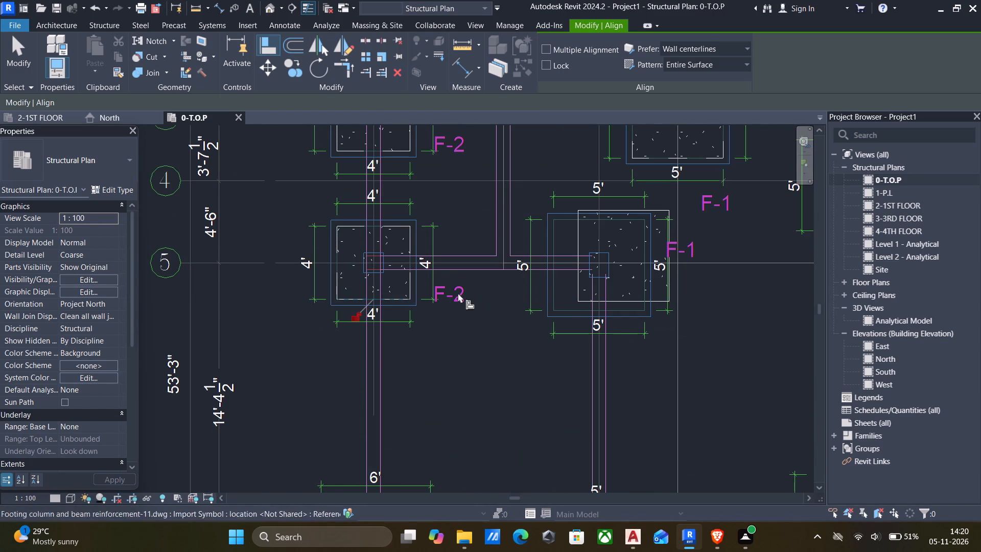
Align the left and bottom edges of the 5'x5' footing at B-5 to its inner F-1 outline in the CAD drawing.
{"action": "left_click", "coordinate": [555, 284]}
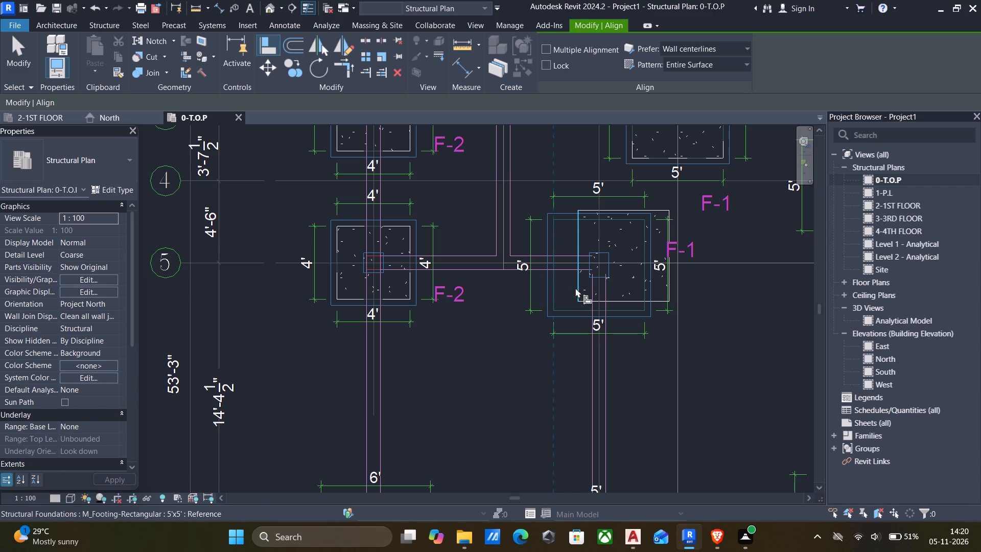
{"action": "left_click", "coordinate": [575, 287]}
{"action": "left_click", "coordinate": [572, 309]}
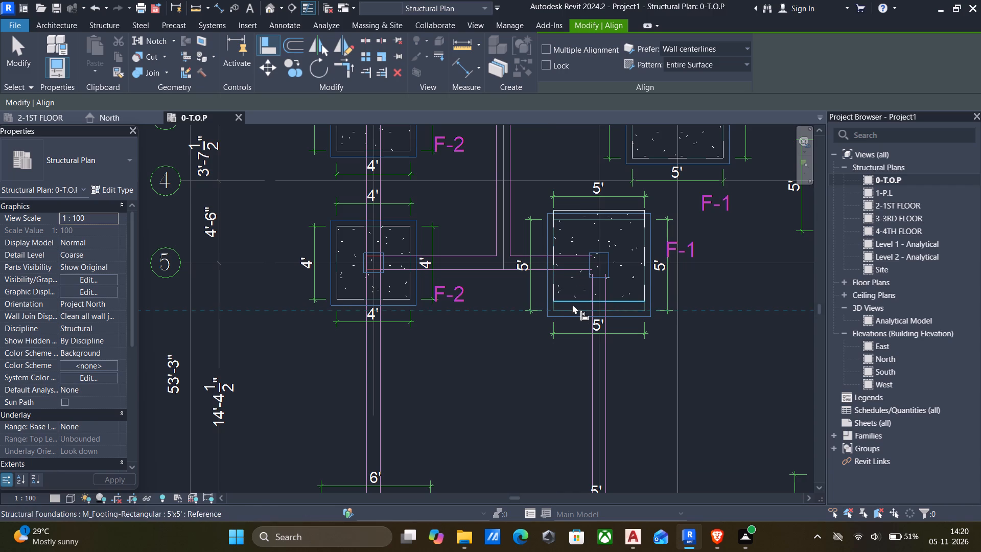
{"action": "left_click", "coordinate": [572, 301]}
Align the left and bottom edges of the 6' x6' footing at E-6 to its inner F-3 outline in the CAD drawing.
{"action": "scroll", "coordinate": [577, 300], "scroll_direction": "down", "scroll_amount": 5}
{"action": "scroll", "coordinate": [633, 295], "scroll_direction": "down", "scroll_amount": 4}
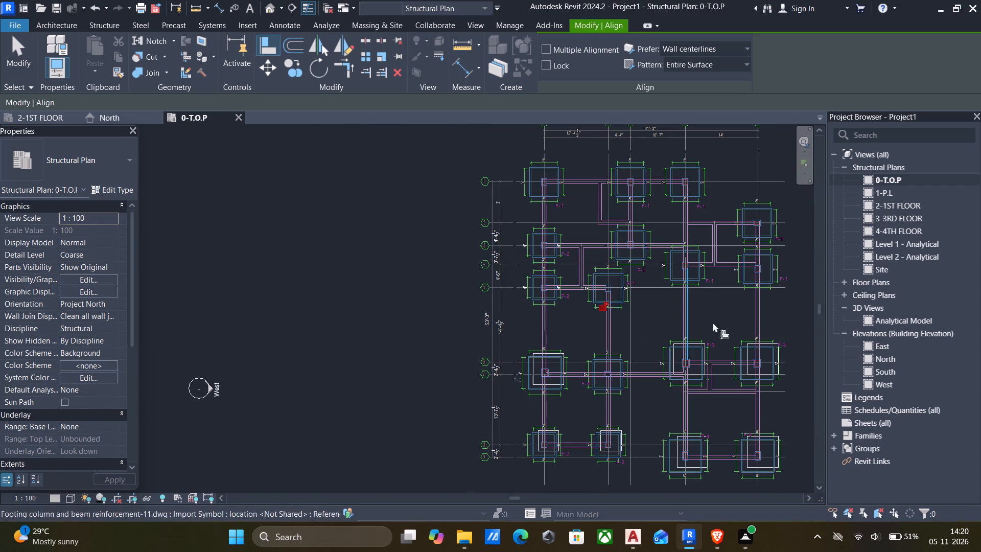
{"action": "scroll", "coordinate": [736, 357], "scroll_direction": "up", "scroll_amount": 9}
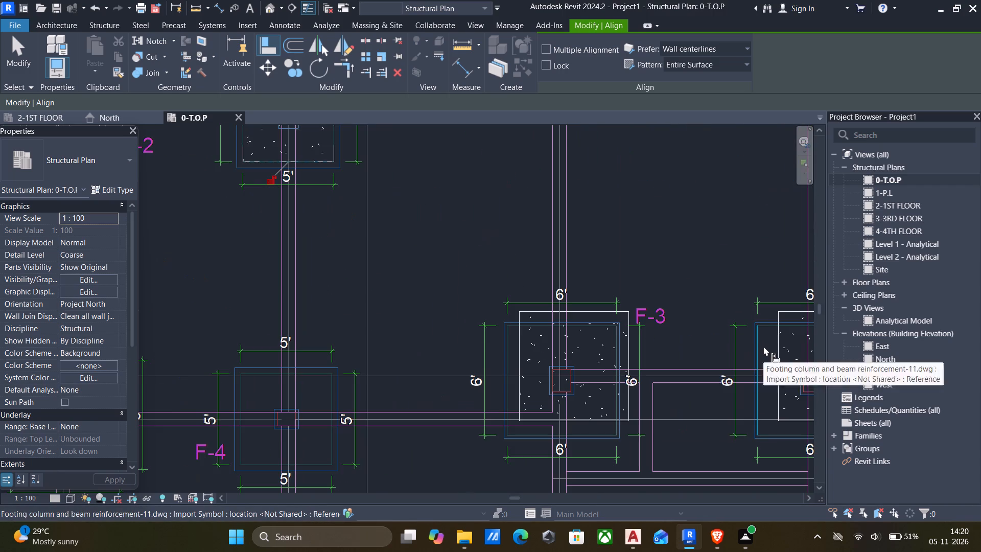
{"action": "scroll", "coordinate": [763, 346], "scroll_direction": "up", "scroll_amount": 4}
{"action": "scroll", "coordinate": [758, 344], "scroll_direction": "down", "scroll_amount": 1}
{"action": "left_click", "coordinate": [758, 344]}
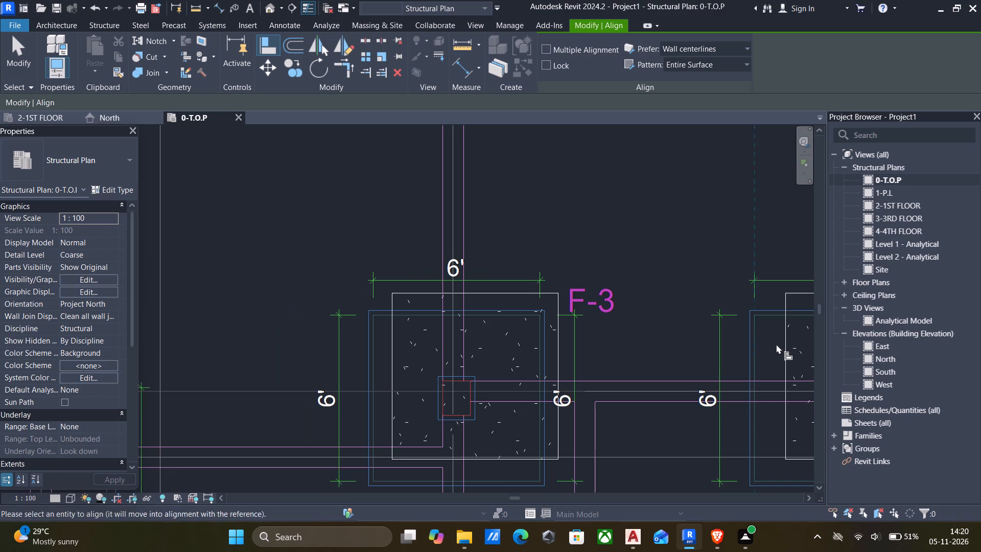
{"action": "left_click", "coordinate": [783, 344]}
{"action": "scroll", "coordinate": [780, 344], "scroll_direction": "down", "scroll_amount": 6}
{"action": "middle_click_drag", "start_coordinate": [777, 348], "coordinate": [546, 310]}
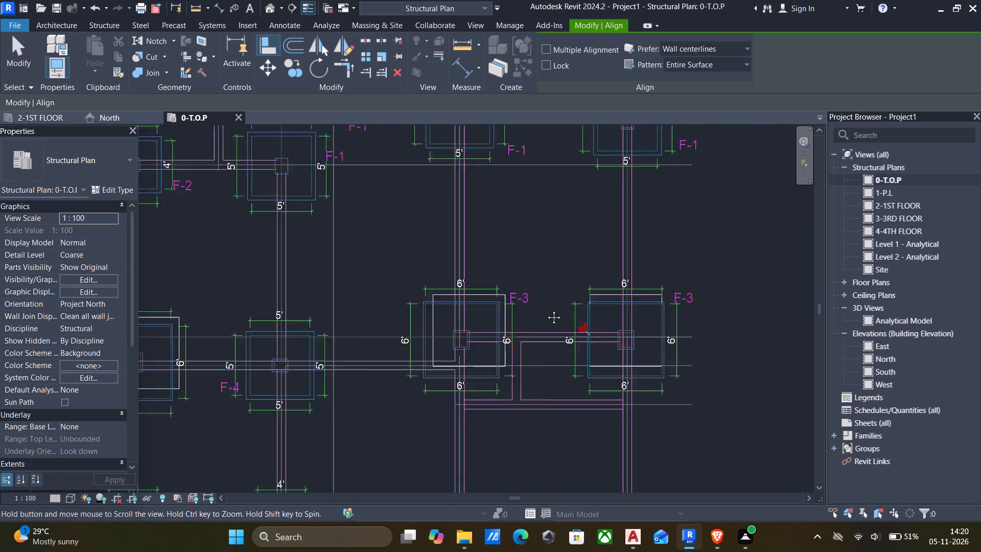
{"action": "middle_click_drag", "start_coordinate": [546, 310], "coordinate": [543, 309]}
{"action": "scroll", "coordinate": [543, 309], "scroll_direction": "down", "scroll_amount": 1}
{"action": "scroll", "coordinate": [580, 369], "scroll_direction": "up", "scroll_amount": 5}
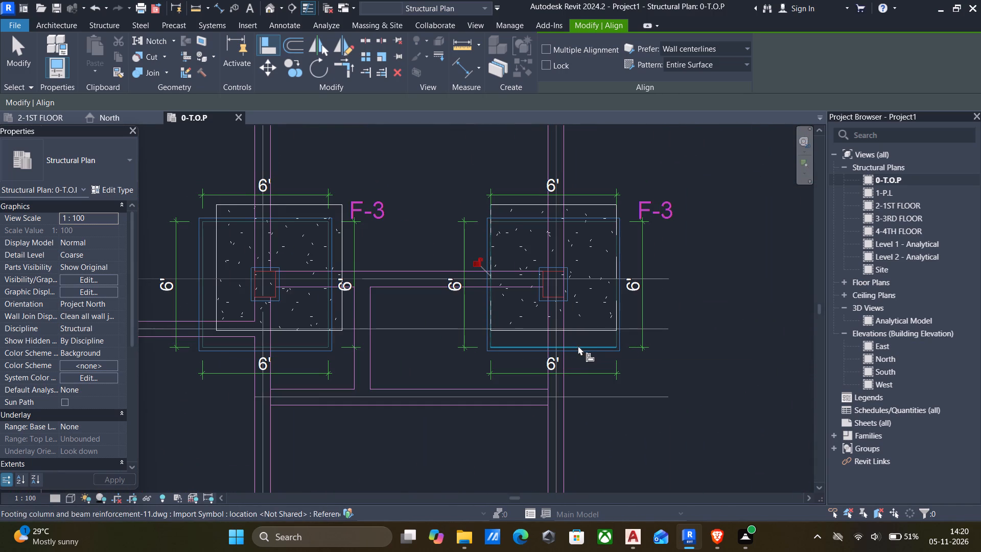
{"action": "left_click", "coordinate": [578, 346]}
{"action": "left_click", "coordinate": [590, 331]}
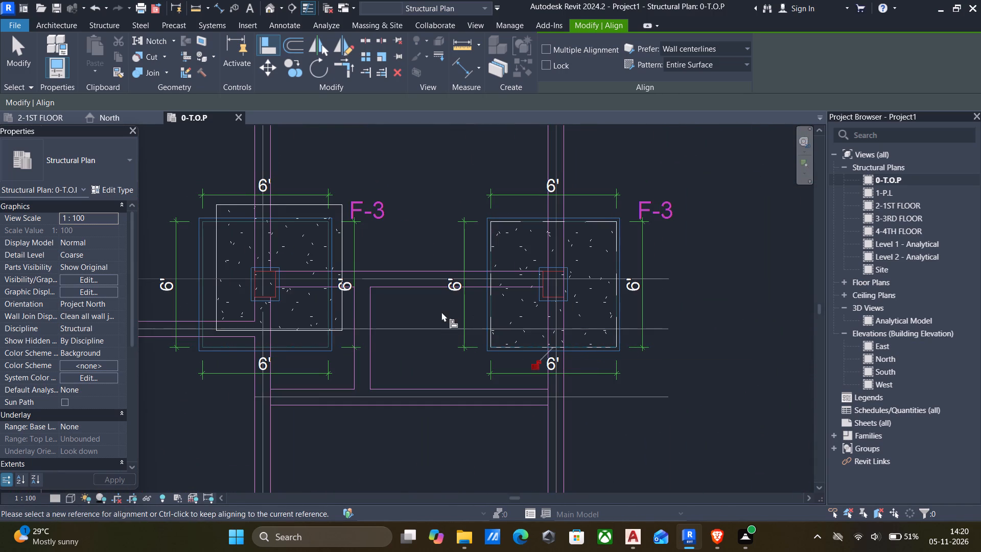
Align the left and bottom edges of the 6' x6' footing at D-6 to its inner F-3 outline in the CAD drawing.
{"action": "middle_click_drag", "start_coordinate": [416, 311], "coordinate": [649, 308]}
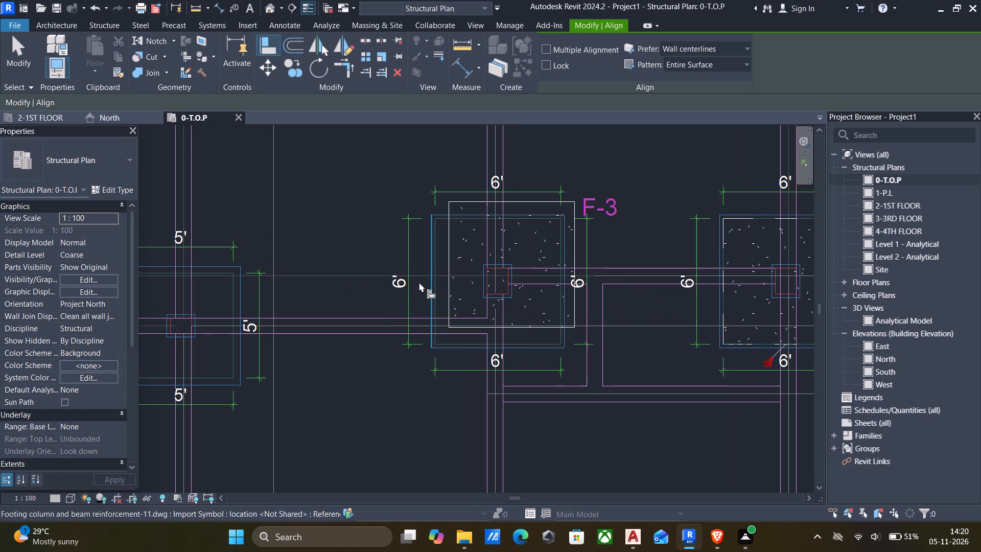
{"action": "scroll", "coordinate": [429, 287], "scroll_direction": "up", "scroll_amount": 4}
{"action": "left_click", "coordinate": [438, 290]}
{"action": "left_click", "coordinate": [463, 293]}
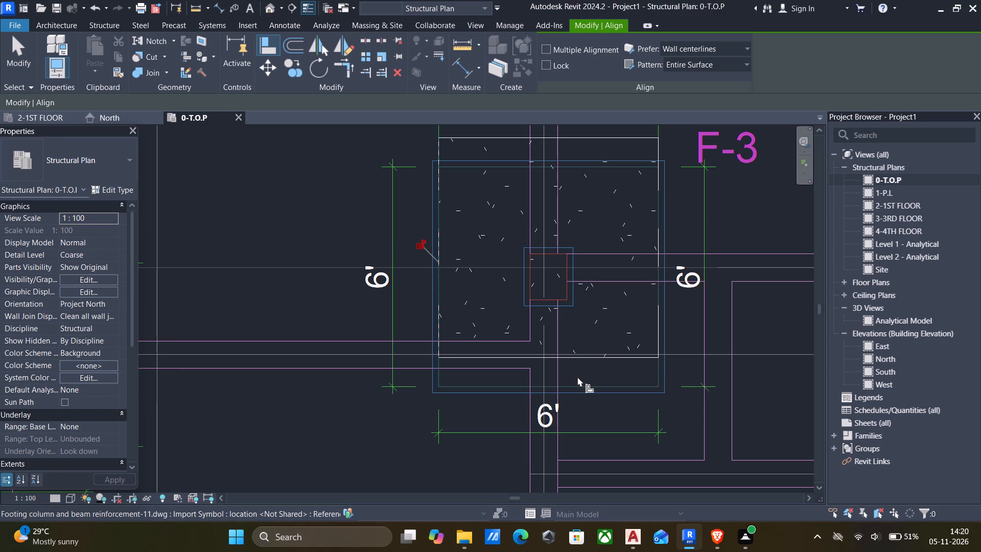
{"action": "left_click", "coordinate": [605, 388]}
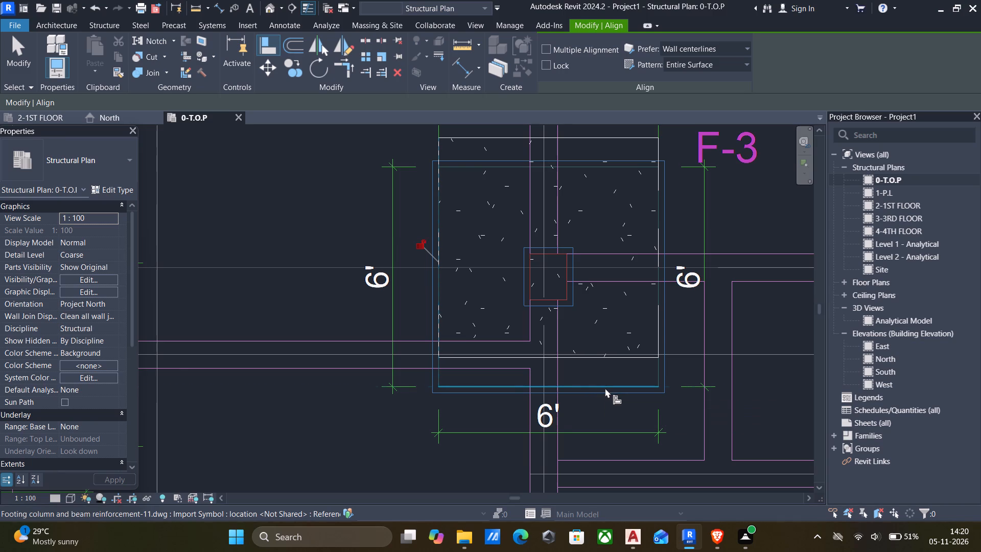
{"action": "left_click", "coordinate": [595, 360]}
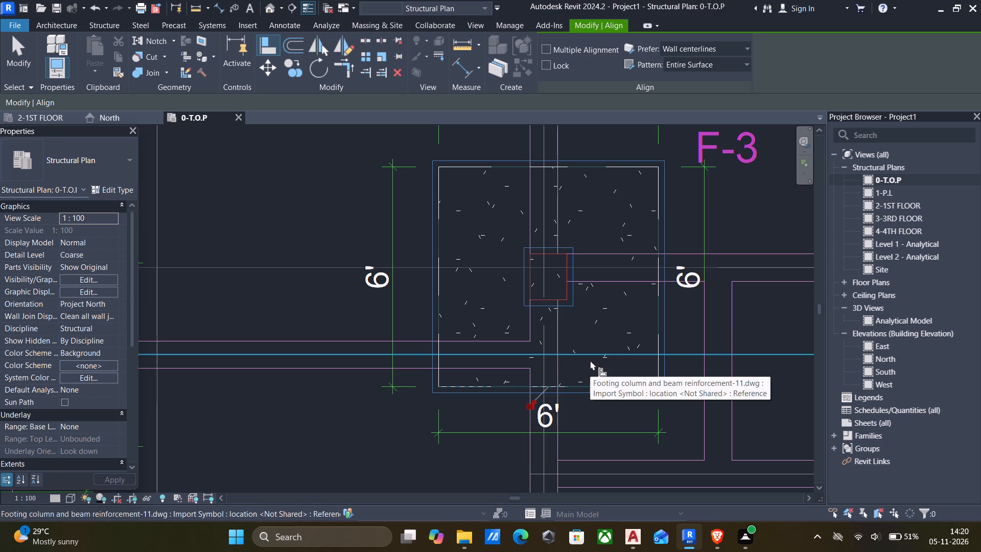
Align the left and bottom edges of the 6' x6' footing at A-7 to its inner F-3 outline in the CAD drawing.
{"action": "scroll", "coordinate": [472, 340], "scroll_direction": "down", "scroll_amount": 6}
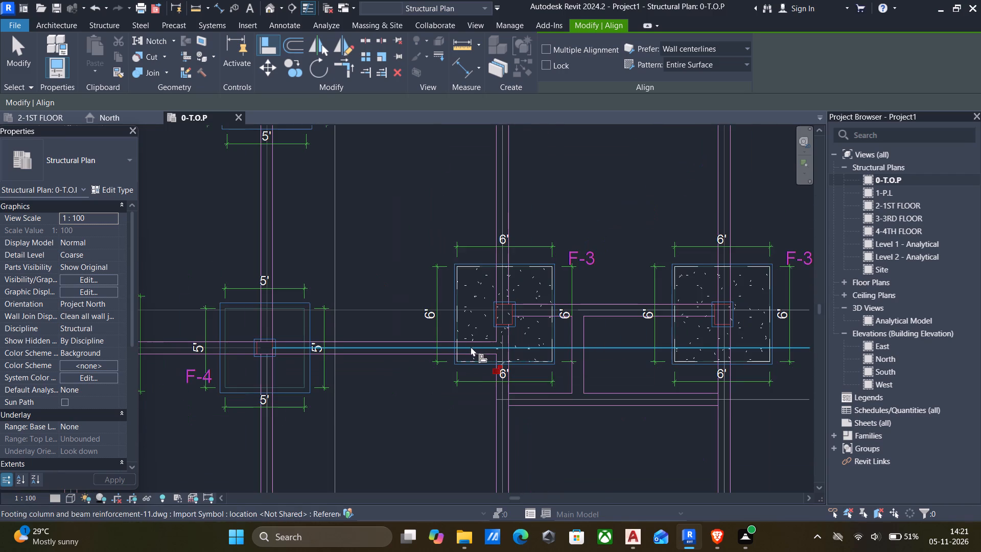
{"action": "scroll", "coordinate": [471, 348], "scroll_direction": "down", "scroll_amount": 3}
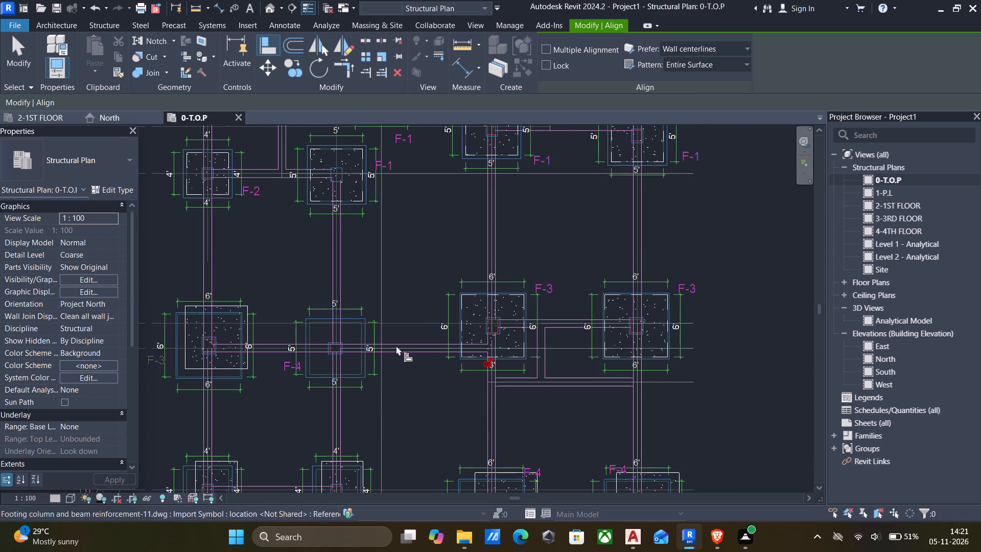
{"action": "middle_click_drag", "start_coordinate": [404, 336], "coordinate": [417, 323]}
{"action": "middle_click_drag", "start_coordinate": [402, 355], "coordinate": [432, 318]}
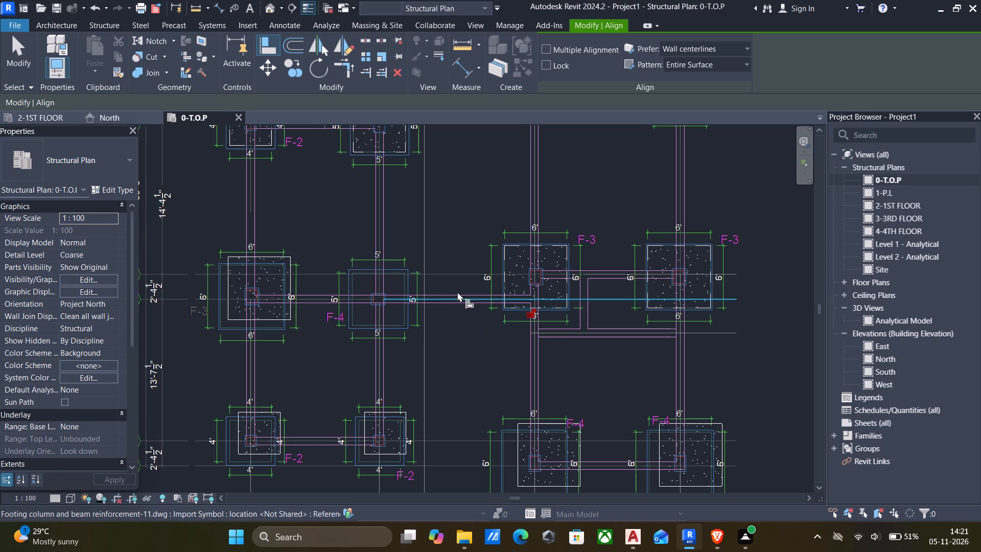
{"action": "scroll", "coordinate": [224, 289], "scroll_direction": "up", "scroll_amount": 4}
{"action": "left_click", "coordinate": [219, 283]}
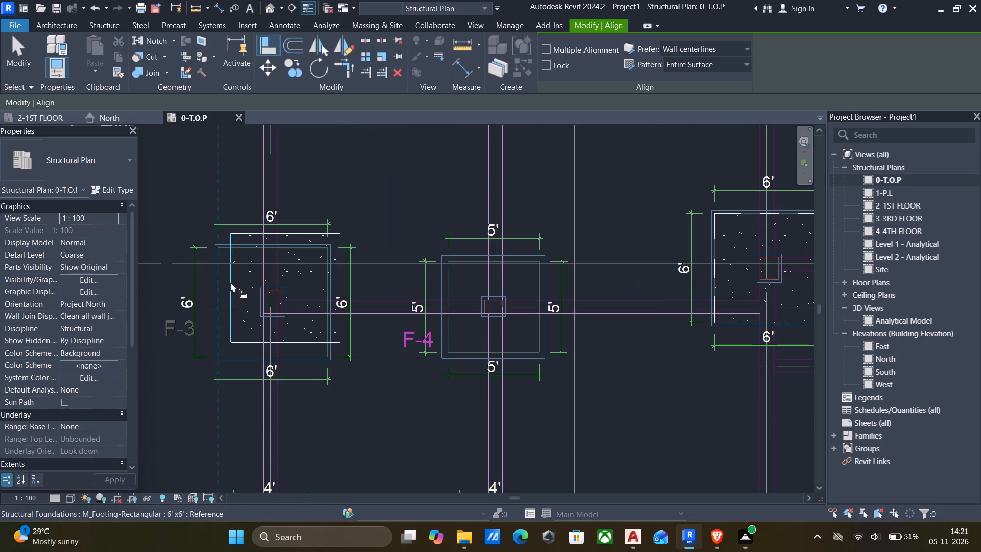
{"action": "left_click", "coordinate": [231, 282]}
{"action": "scroll", "coordinate": [247, 354], "scroll_direction": "up", "scroll_amount": 2}
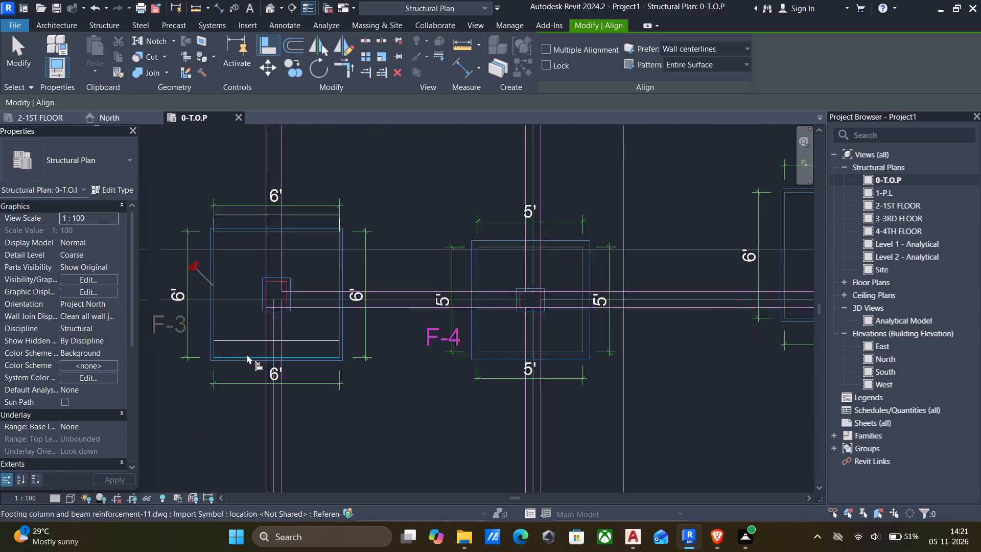
{"action": "scroll", "coordinate": [247, 354], "scroll_direction": "up", "scroll_amount": 1}
{"action": "left_click", "coordinate": [247, 356]}
{"action": "left_click", "coordinate": [241, 336]}
Align the left and bottom edges of the 4'x4' footing at A-8 to its inner F-2 outline in the CAD drawing.
{"action": "scroll", "coordinate": [246, 337], "scroll_direction": "down", "scroll_amount": 2}
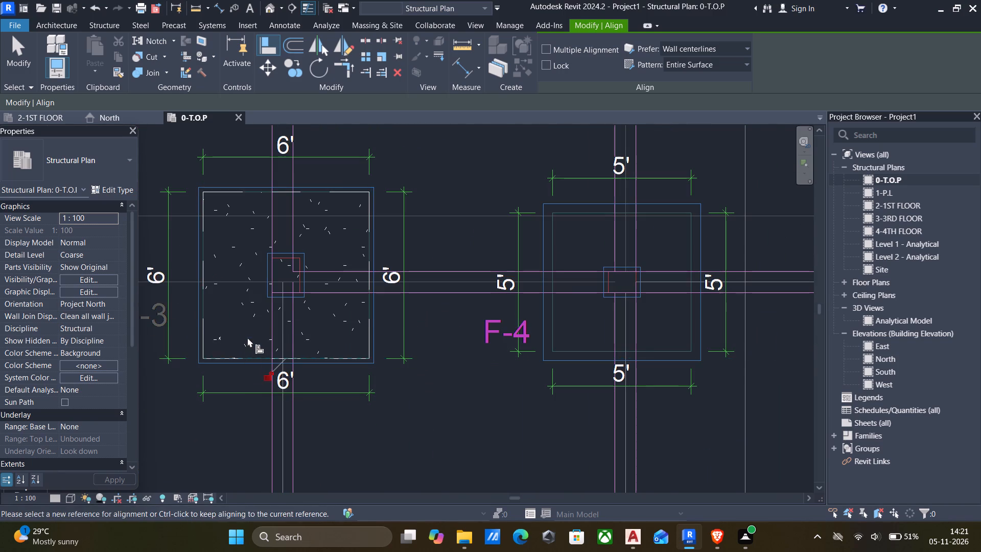
{"action": "scroll", "coordinate": [247, 337], "scroll_direction": "down", "scroll_amount": 5}
{"action": "scroll", "coordinate": [392, 337], "scroll_direction": "down", "scroll_amount": 5}
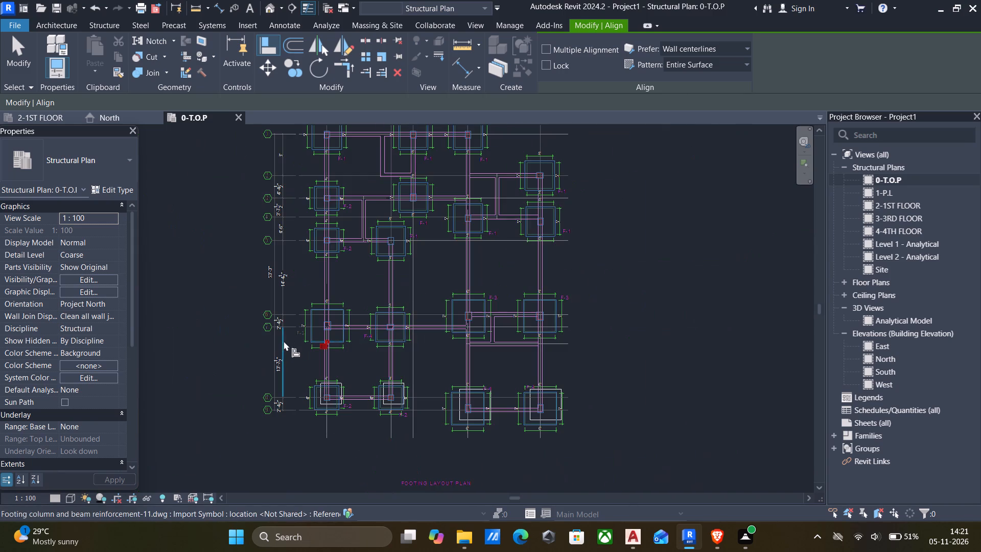
{"action": "scroll", "coordinate": [312, 377], "scroll_direction": "up", "scroll_amount": 9}
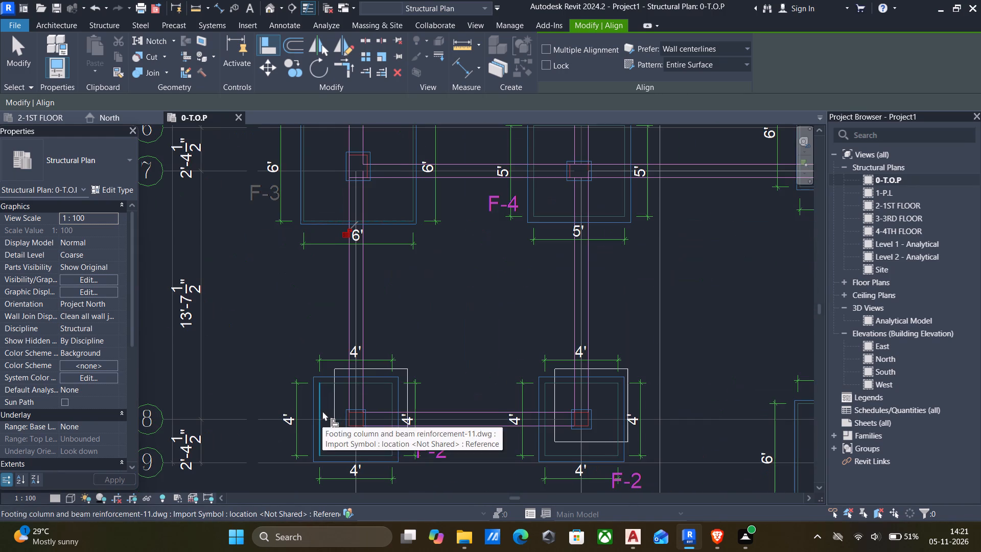
{"action": "left_click", "coordinate": [320, 405]}
{"action": "left_click", "coordinate": [334, 400]}
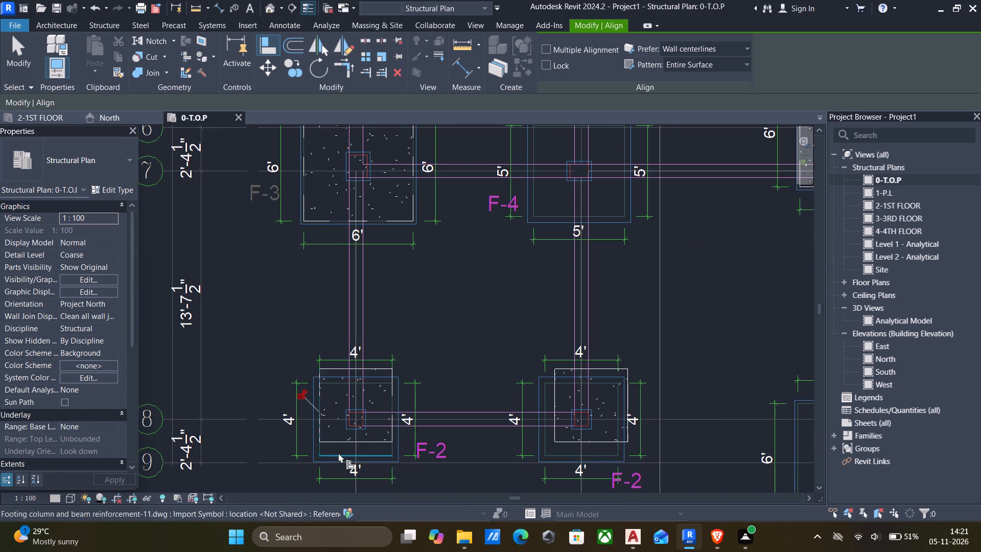
{"action": "left_click", "coordinate": [338, 453]}
{"action": "left_click", "coordinate": [337, 442]}
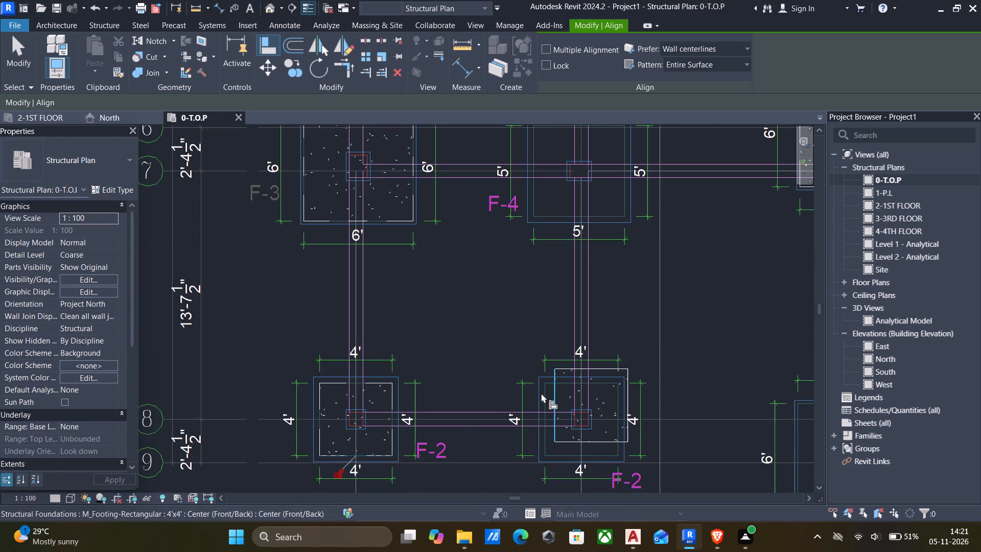
Align the left and bottom edges of the 4'x4' footing at B-8 to its inner F-2 outline in the CAD drawing.
{"action": "left_click", "coordinate": [541, 393]}
{"action": "left_click", "coordinate": [554, 393]}
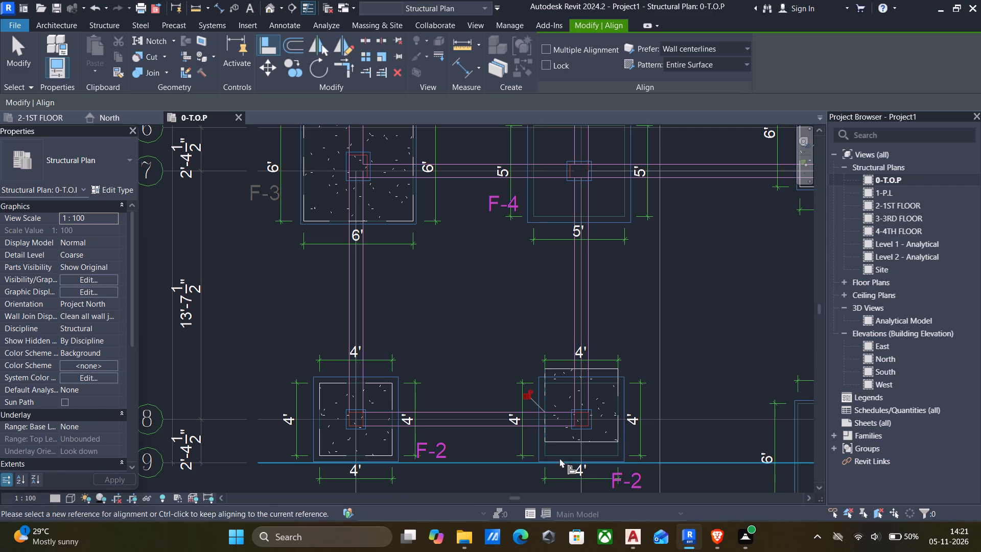
{"action": "left_click", "coordinate": [559, 455]}
{"action": "left_click", "coordinate": [556, 440]}
Align the left and top edges of the 6' x6' footing at D-9 to its inner F-4 outline in the CAD drawing.
{"action": "scroll", "coordinate": [554, 441], "scroll_direction": "down", "scroll_amount": 5}
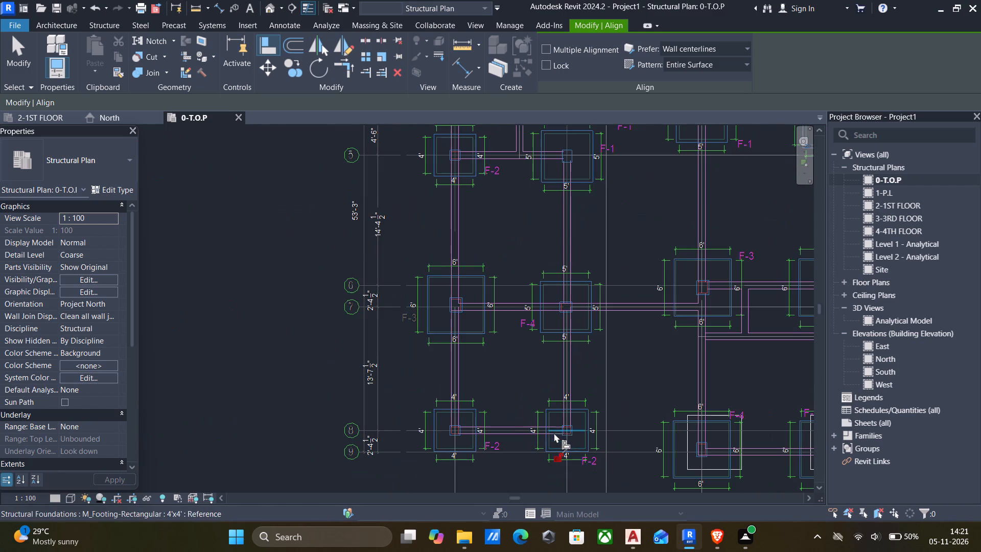
{"action": "scroll", "coordinate": [541, 277], "scroll_direction": "up", "scroll_amount": 3}
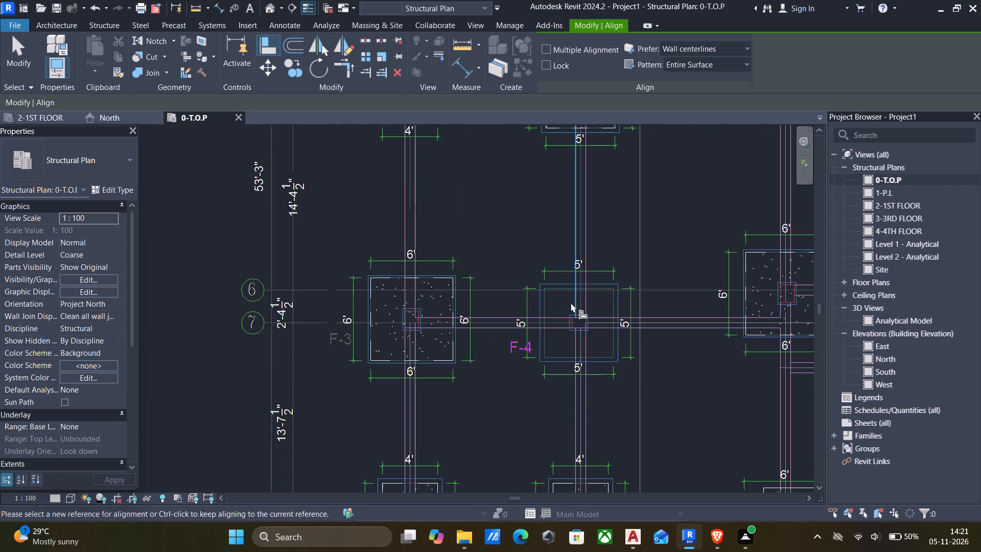
{"action": "scroll", "coordinate": [571, 303], "scroll_direction": "down", "scroll_amount": 4}
{"action": "scroll", "coordinate": [669, 427], "scroll_direction": "up", "scroll_amount": 4}
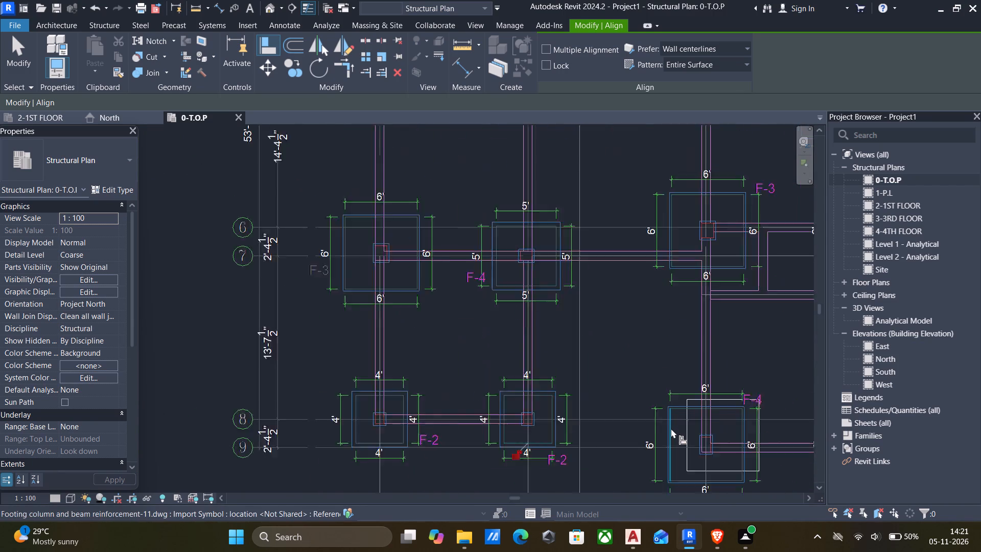
{"action": "scroll", "coordinate": [671, 428], "scroll_direction": "up", "scroll_amount": 1}
{"action": "left_click", "coordinate": [671, 428]}
{"action": "left_click", "coordinate": [689, 428]}
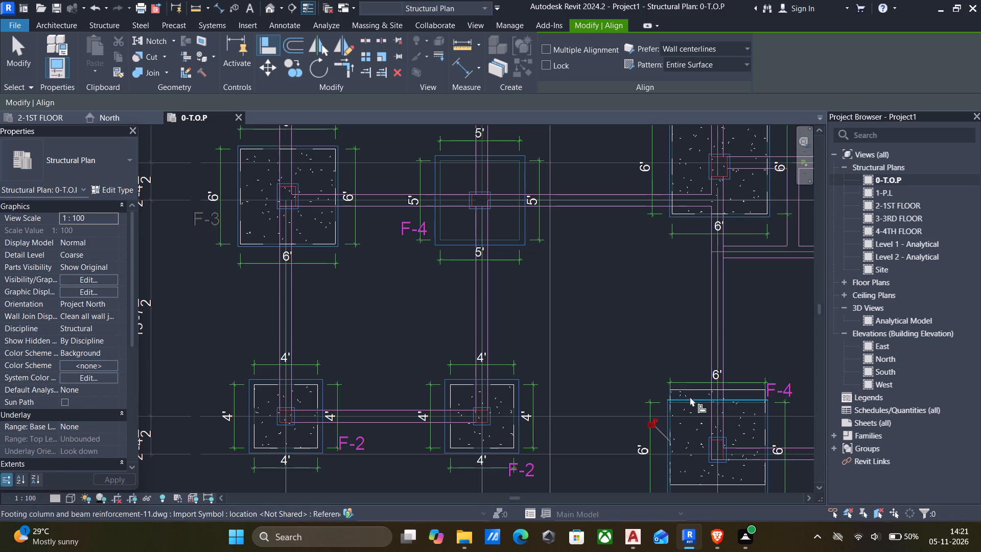
{"action": "scroll", "coordinate": [696, 401], "scroll_direction": "up", "scroll_amount": 3}
{"action": "left_click", "coordinate": [696, 401]}
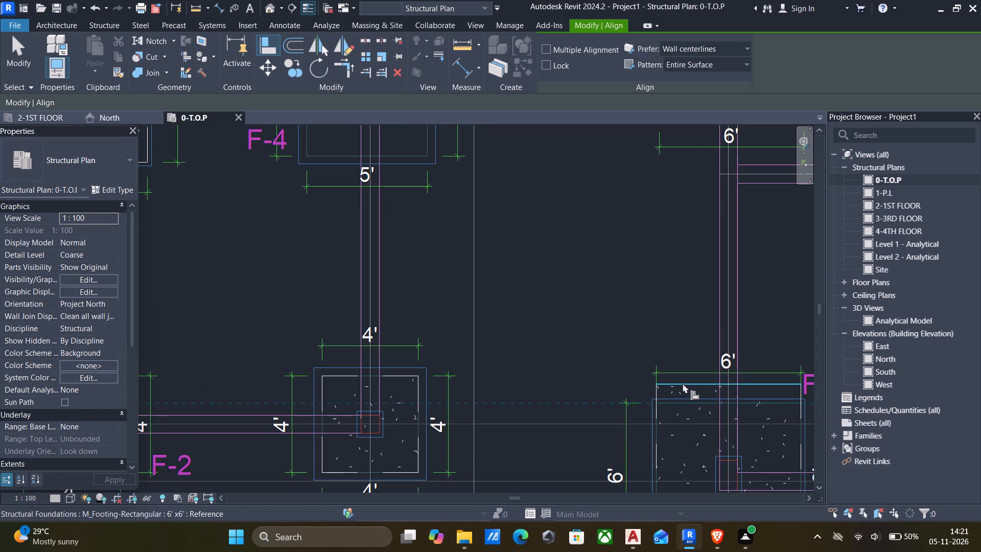
{"action": "left_click", "coordinate": [682, 382]}
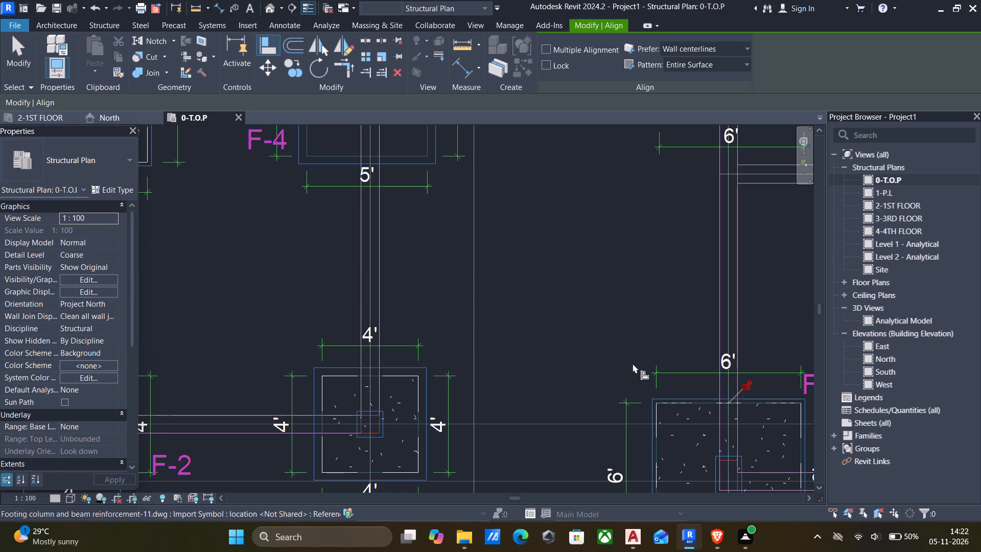
Align the left and bottom edges of the 6' x6' footing at E-9 to its inner F-4 outline in the CAD drawing.
{"action": "scroll", "coordinate": [623, 359], "scroll_direction": "down", "scroll_amount": 5}
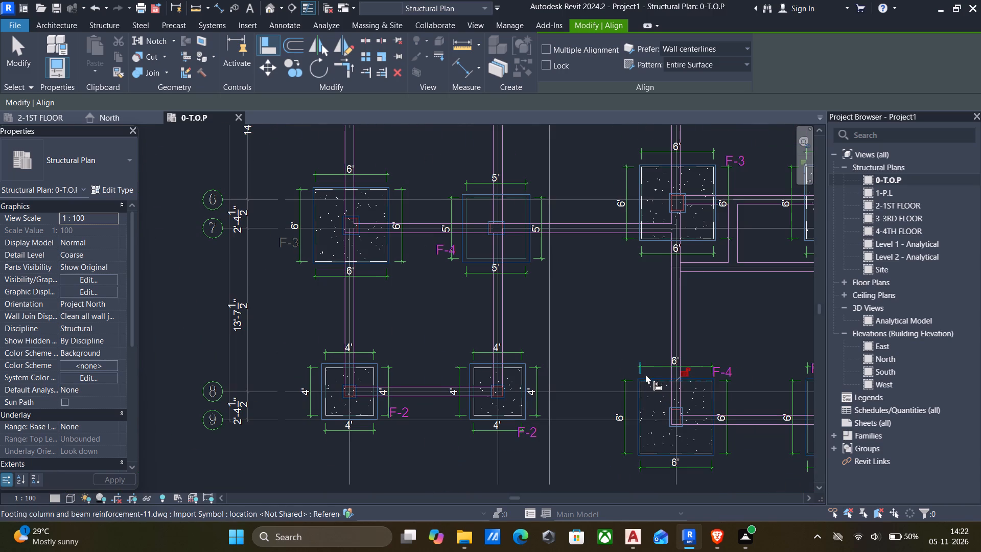
{"action": "middle_click_drag", "start_coordinate": [592, 361], "coordinate": [540, 314]}
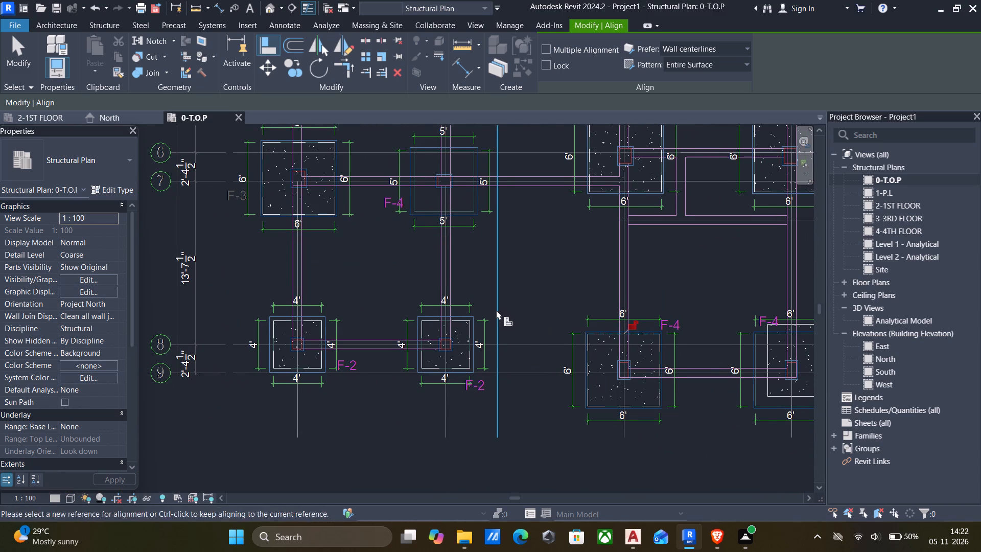
{"action": "middle_click", "coordinate": [495, 309]}
{"action": "scroll", "coordinate": [590, 319], "scroll_direction": "down", "scroll_amount": 1}
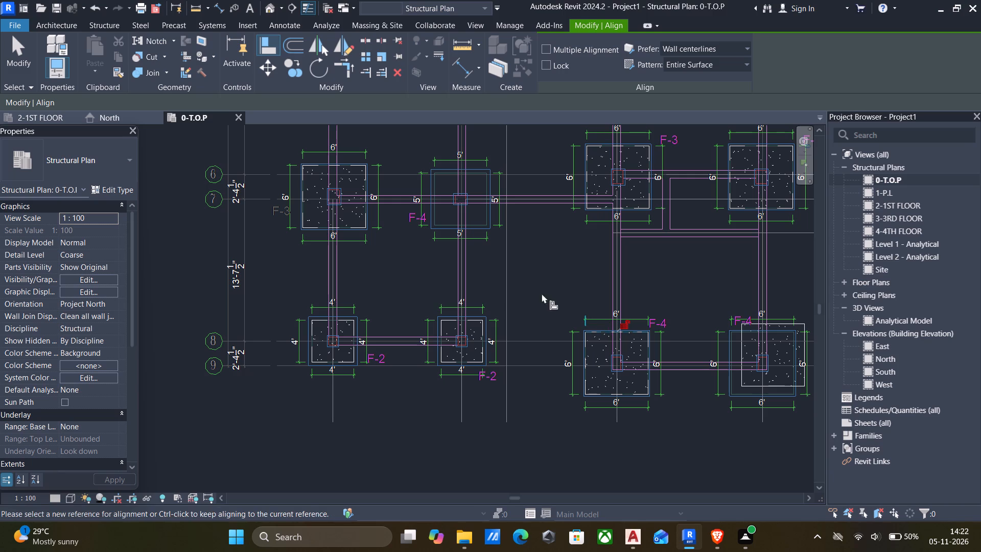
{"action": "scroll", "coordinate": [496, 248], "scroll_direction": "down", "scroll_amount": 2}
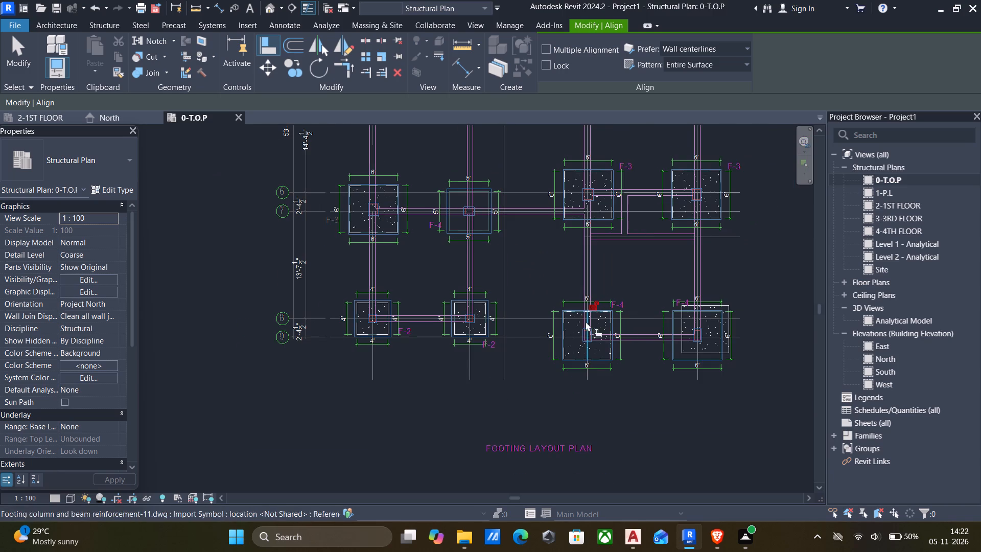
{"action": "scroll", "coordinate": [605, 328], "scroll_direction": "up", "scroll_amount": 4}
{"action": "scroll", "coordinate": [711, 330], "scroll_direction": "up", "scroll_amount": 4}
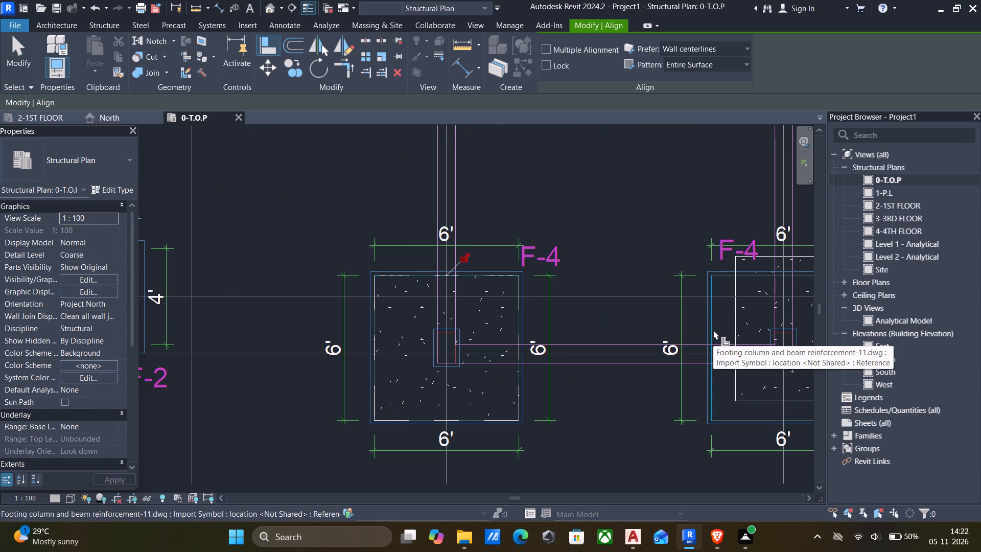
{"action": "left_click", "coordinate": [713, 330]}
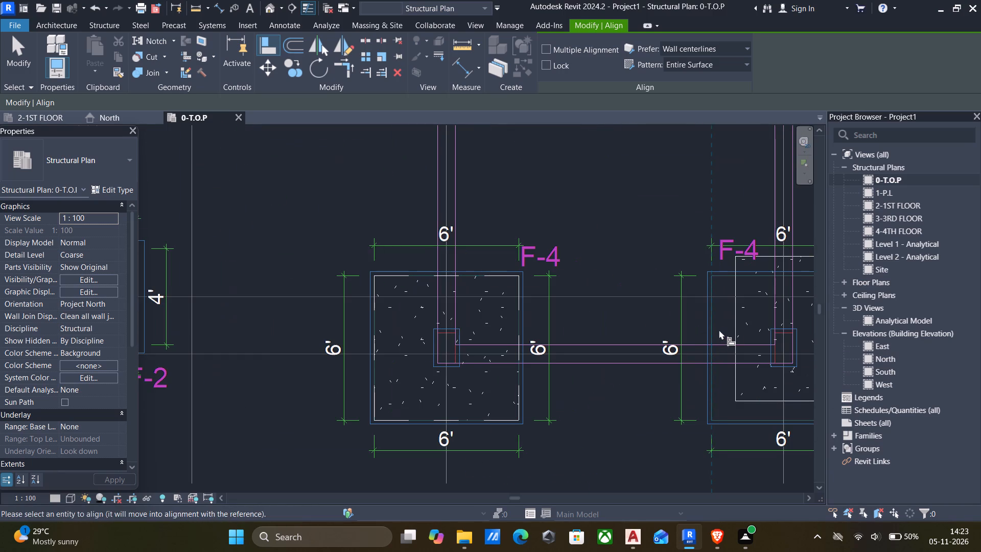
{"action": "left_click", "coordinate": [732, 329]}
{"action": "scroll", "coordinate": [744, 416], "scroll_direction": "up", "scroll_amount": 3}
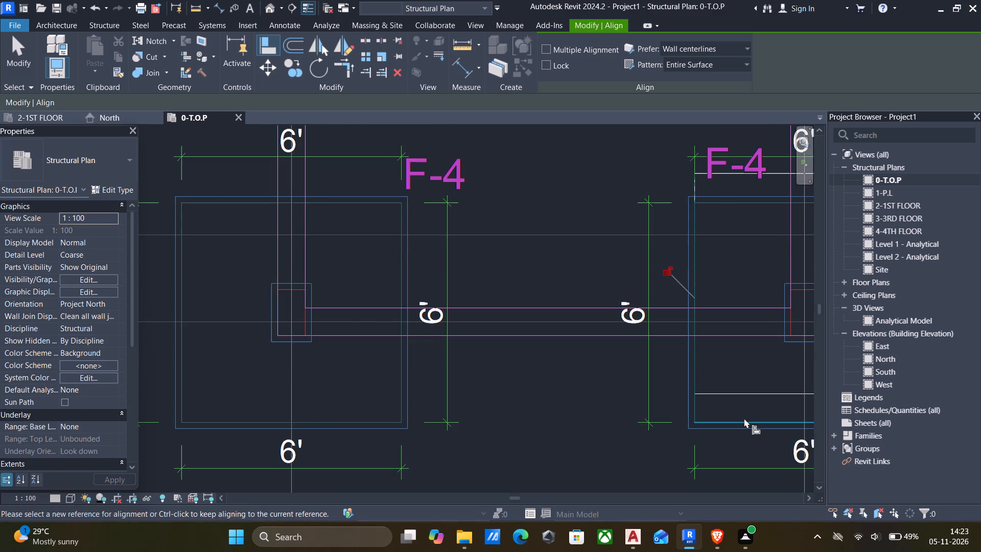
{"action": "left_click", "coordinate": [744, 420]}
{"action": "left_click", "coordinate": [737, 394]}
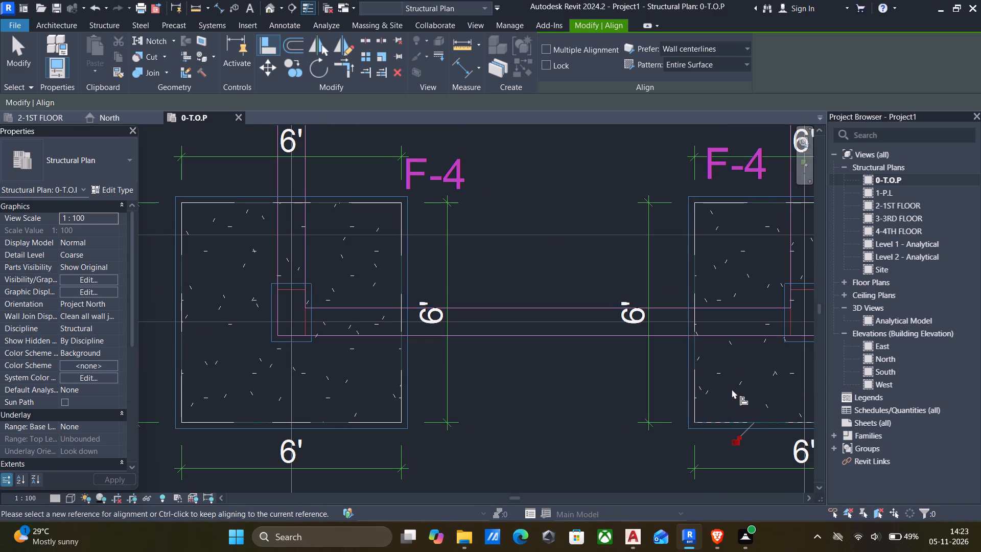
{"action": "scroll", "coordinate": [730, 389], "scroll_direction": "down", "scroll_amount": 6}
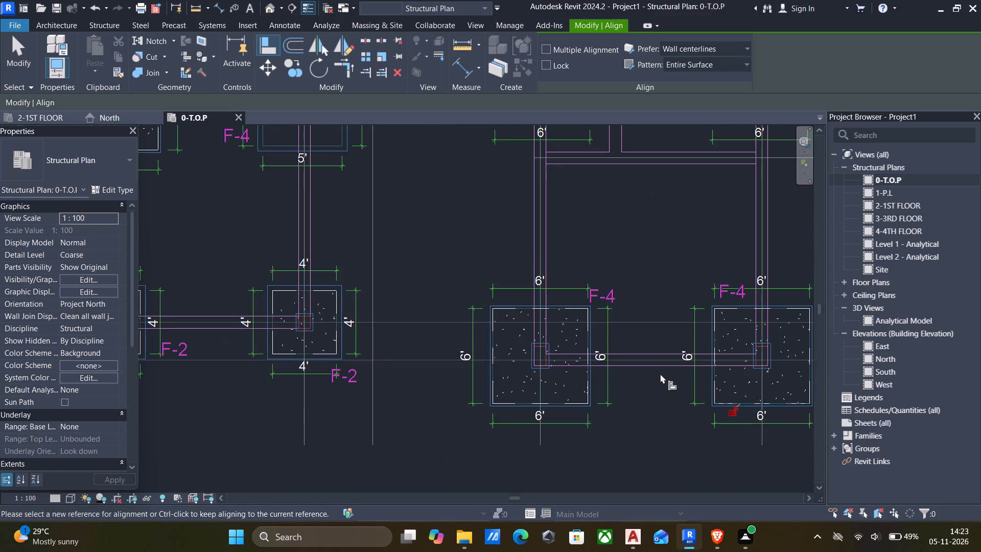
{"action": "scroll", "coordinate": [663, 375], "scroll_direction": "down", "scroll_amount": 4}
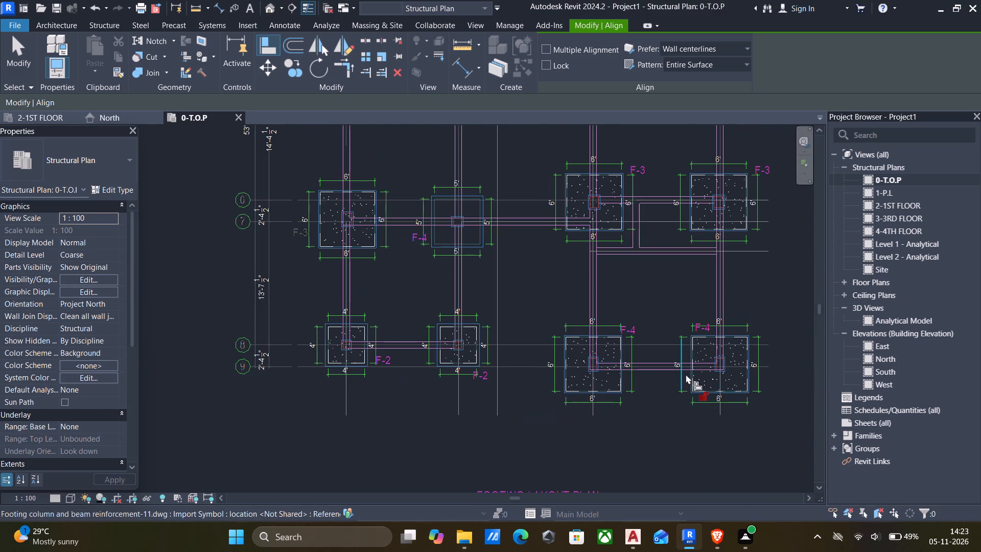
{"action": "scroll", "coordinate": [700, 366], "scroll_direction": "down", "scroll_amount": 1}
{"action": "middle_click_drag", "start_coordinate": [690, 360], "coordinate": [624, 377]}
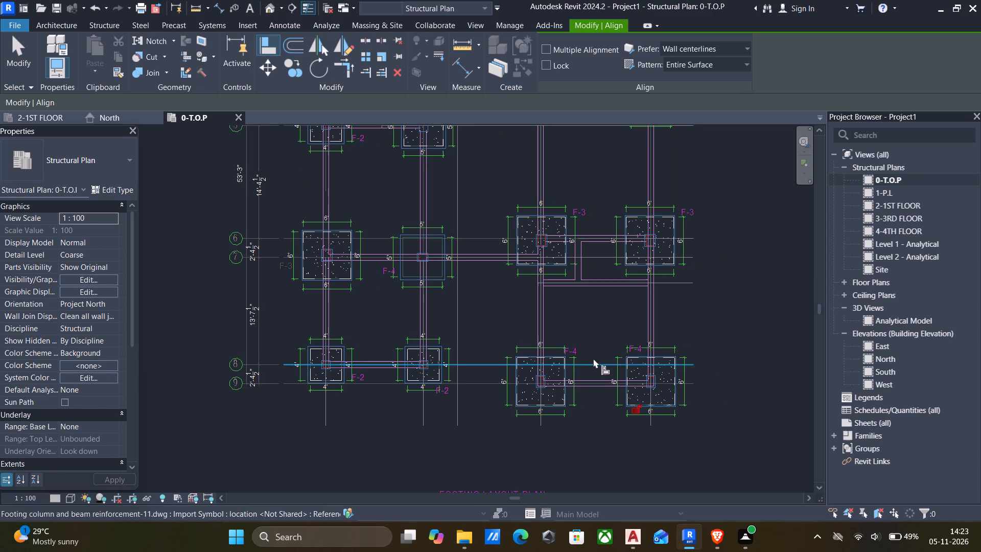
{"action": "scroll", "coordinate": [499, 281], "scroll_direction": "up", "scroll_amount": 2}
{"action": "scroll", "coordinate": [420, 267], "scroll_direction": "up", "scroll_amount": 1}
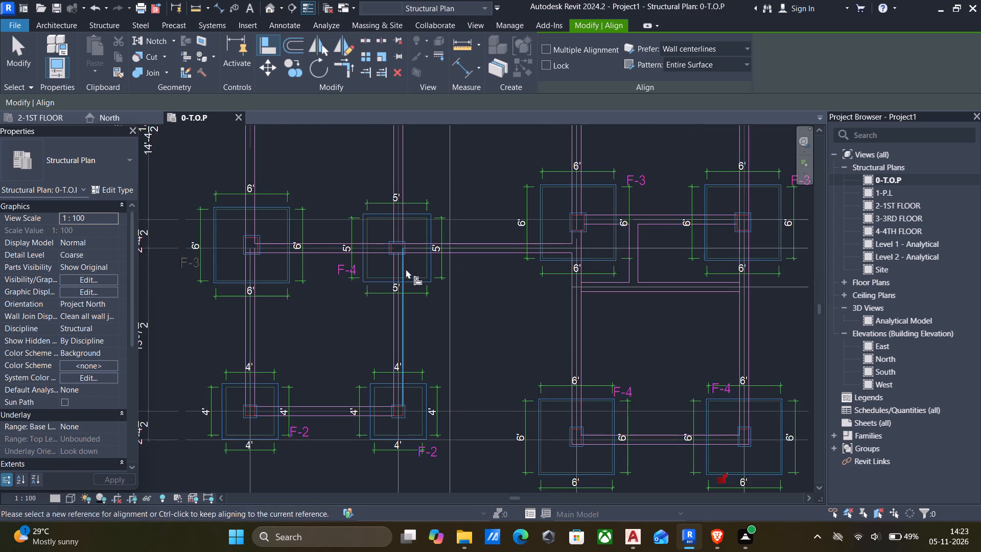
{"action": "middle_click_drag", "start_coordinate": [415, 273], "coordinate": [510, 308]}
{"action": "scroll", "coordinate": [519, 312], "scroll_direction": "up", "scroll_amount": 1}
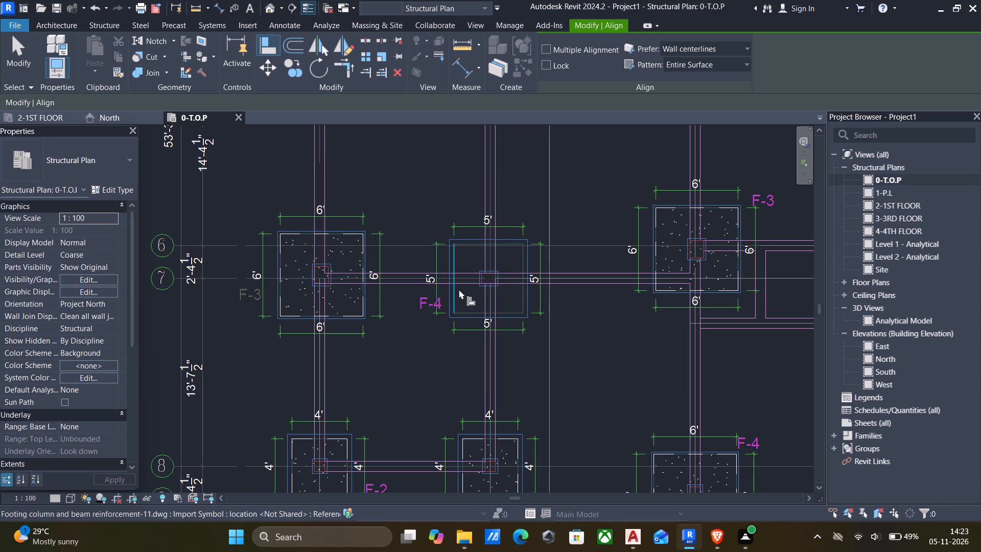
{"action": "key", "text": "Escape"}
{"action": "key", "text": "Escape"}
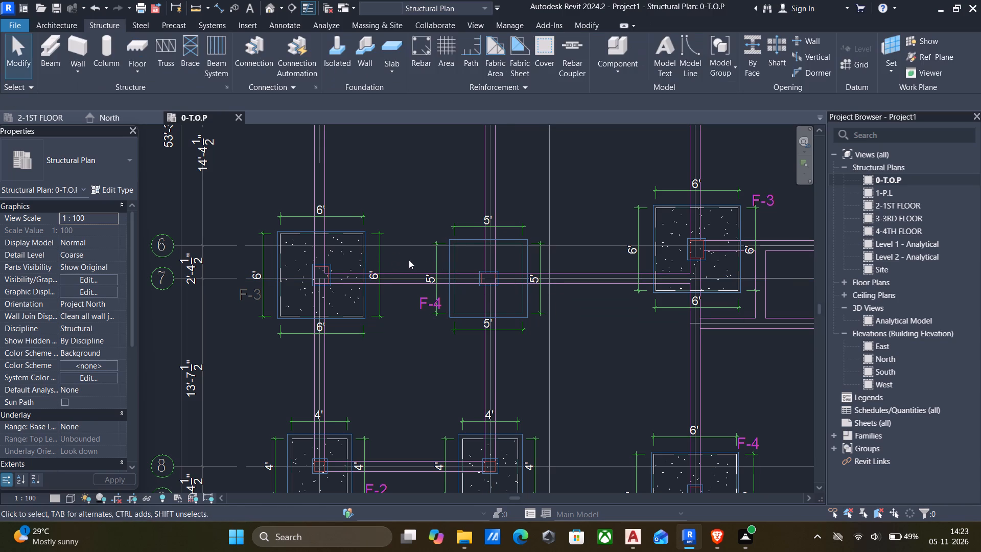
Place a 5'x5' M_Footing-Rectangular isolated footing at B-7, over the empty F-4 outline in the CAD drawing.
{"action": "scroll", "coordinate": [431, 262], "scroll_direction": "down", "scroll_amount": 1}
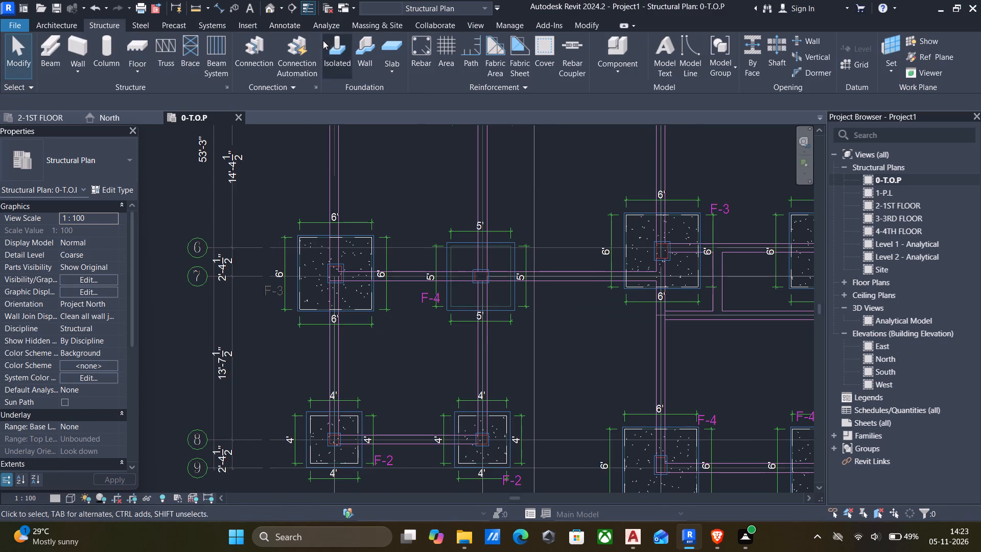
{"action": "left_click", "coordinate": [335, 47]}
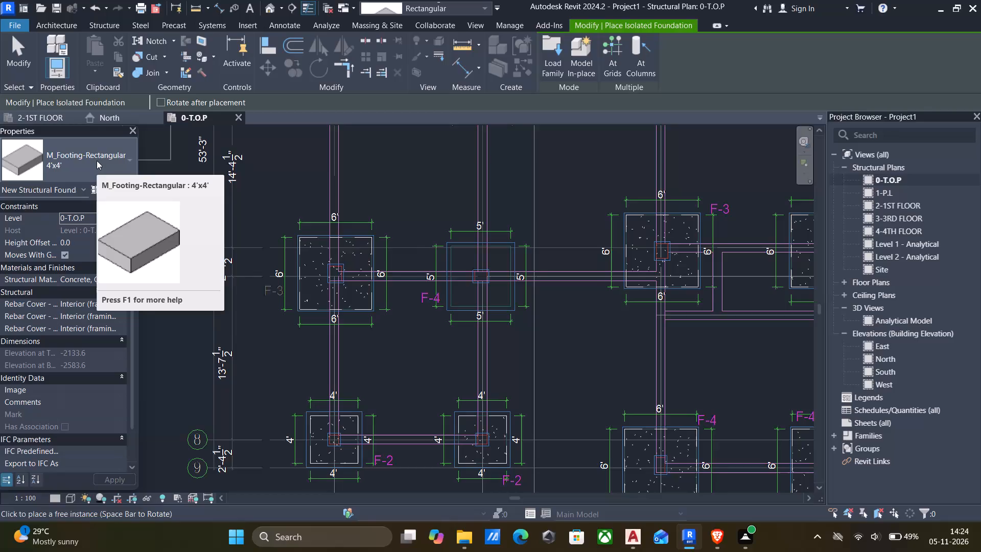
{"action": "left_click", "coordinate": [97, 160]}
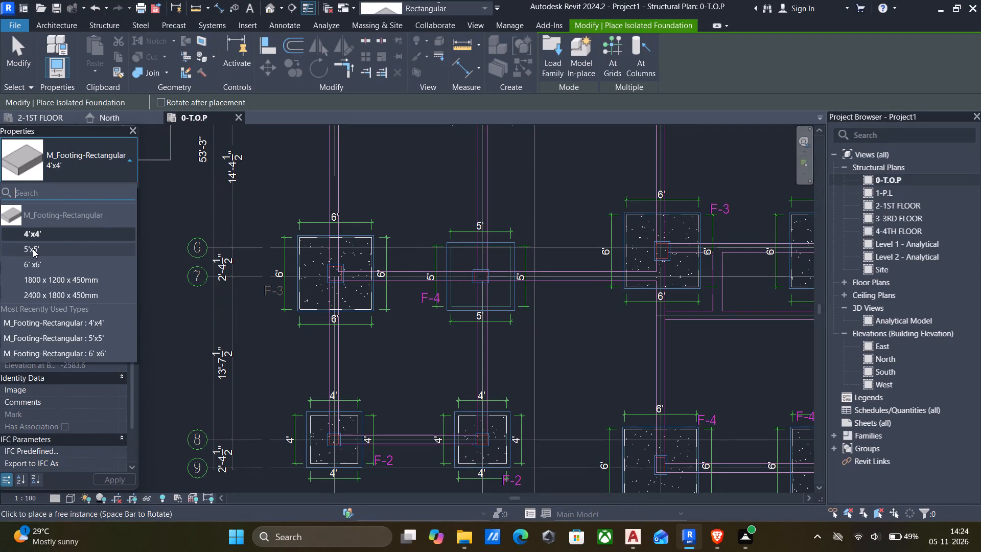
{"action": "left_click", "coordinate": [33, 249]}
{"action": "scroll", "coordinate": [487, 278], "scroll_direction": "up", "scroll_amount": 2}
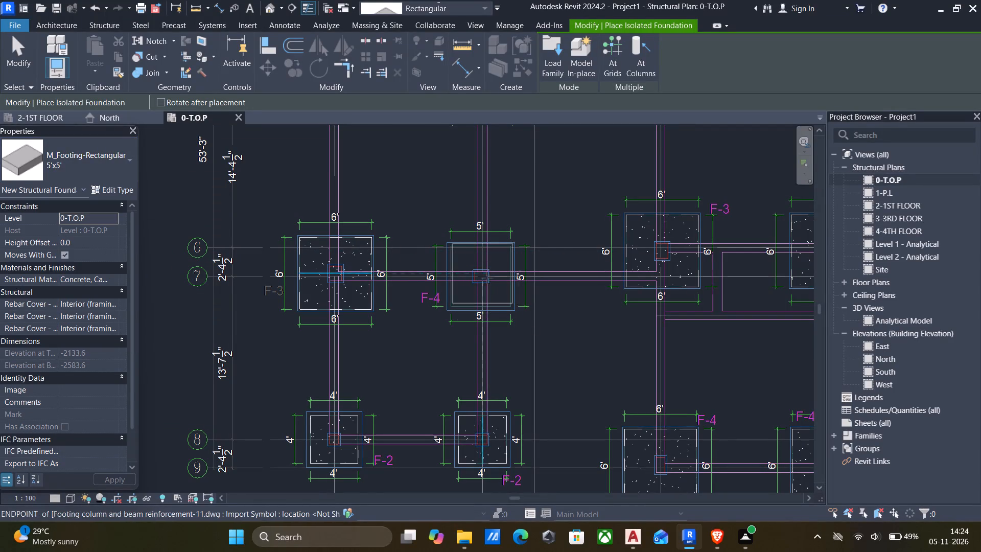
{"action": "scroll", "coordinate": [487, 278], "scroll_direction": "up", "scroll_amount": 2}
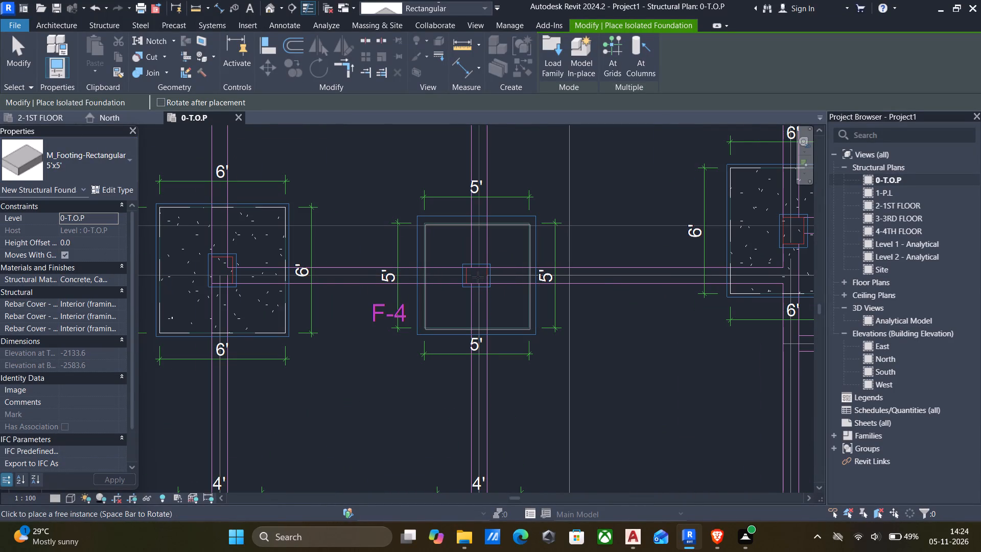
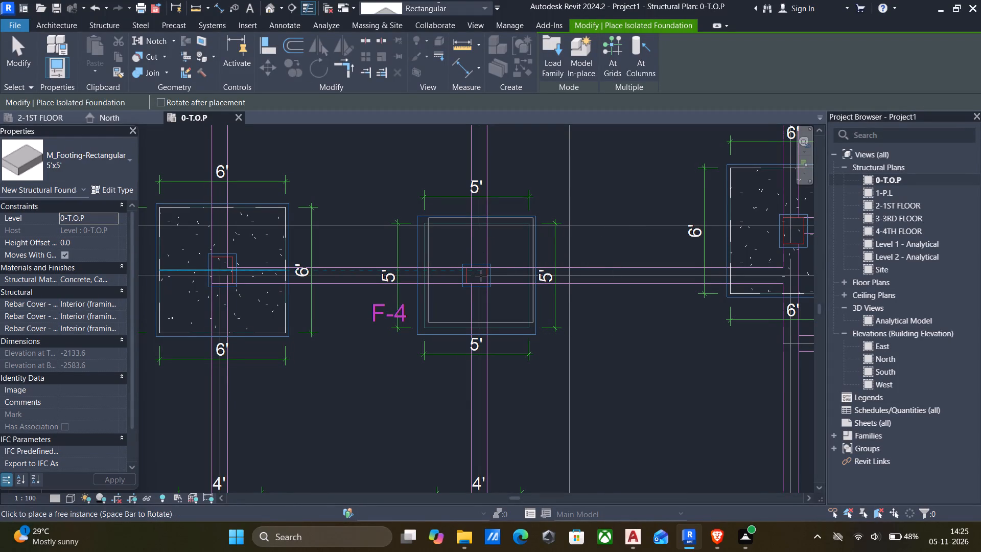
Place the 5'x5' M_Footing-Rectangular footing at B-7, finish the placement and dismiss the save reminder without saving.
{"action": "left_click", "coordinate": [489, 277]}
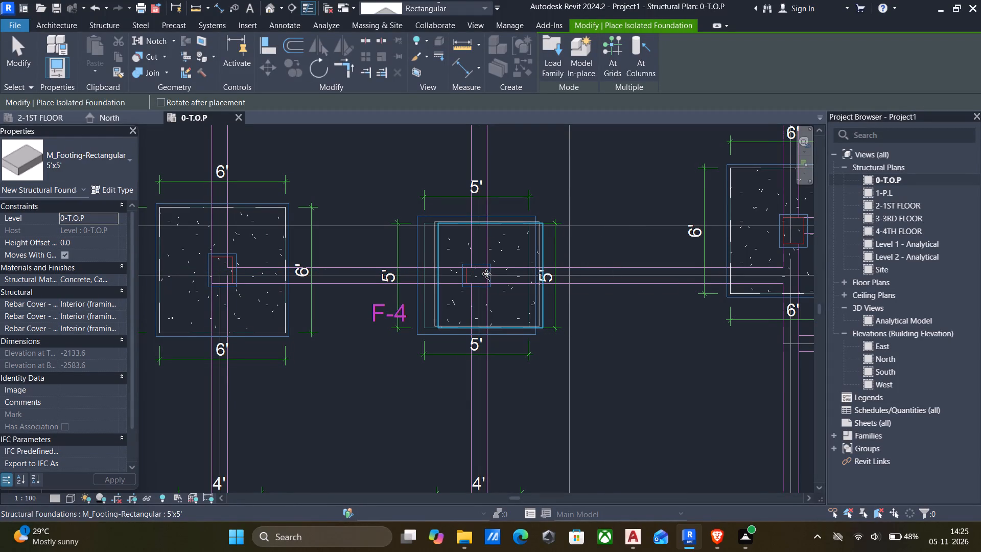
{"action": "key", "text": "Escape"}
{"action": "key", "text": "Escape"}
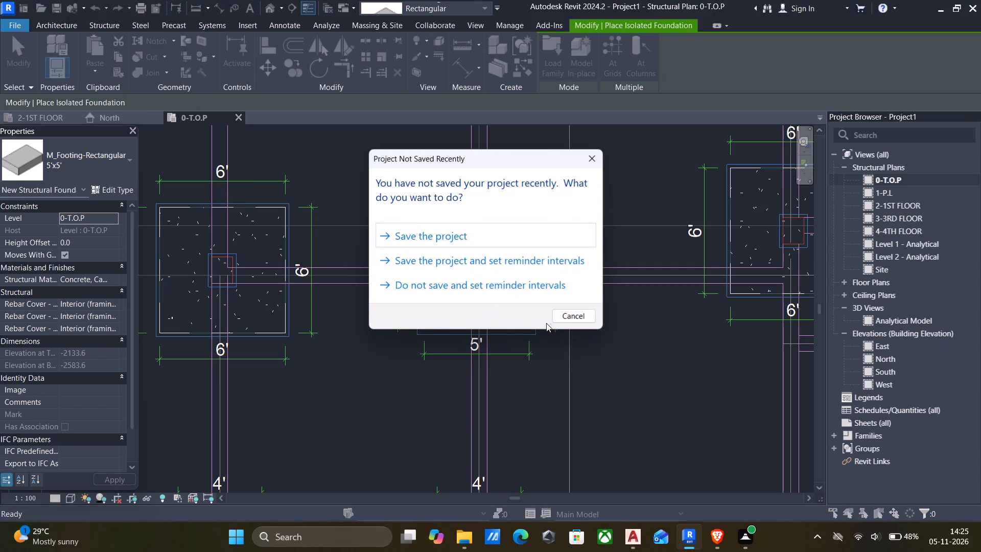
{"action": "left_click", "coordinate": [565, 319]}
Align the left and bottom edges of the 5'x5' footing at B-7 to its inner F-4 outline in the CAD drawing.
{"action": "type", "text": "al"}
{"action": "left_click", "coordinate": [429, 297]}
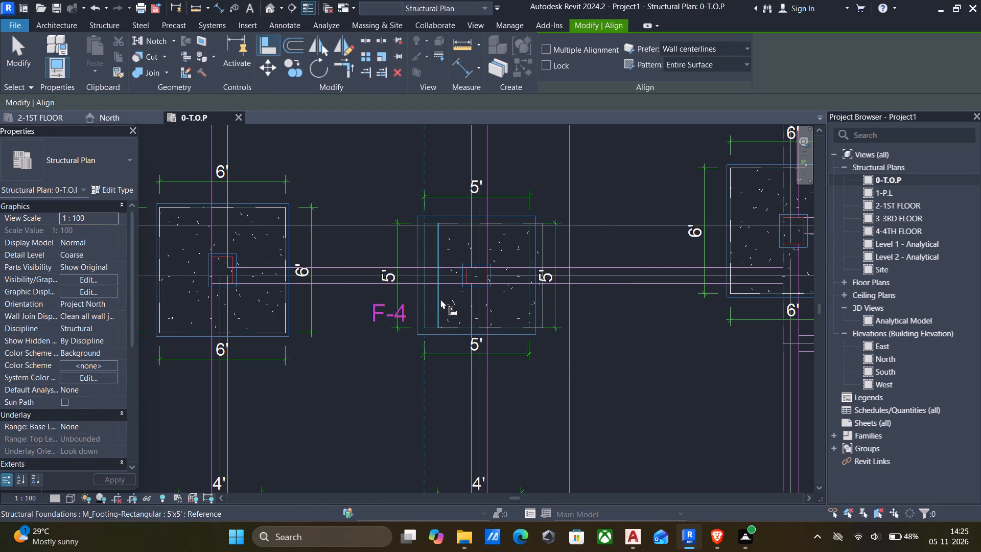
{"action": "left_click", "coordinate": [440, 299]}
{"action": "key", "text": "Escape"}
{"action": "key", "text": "Escape"}
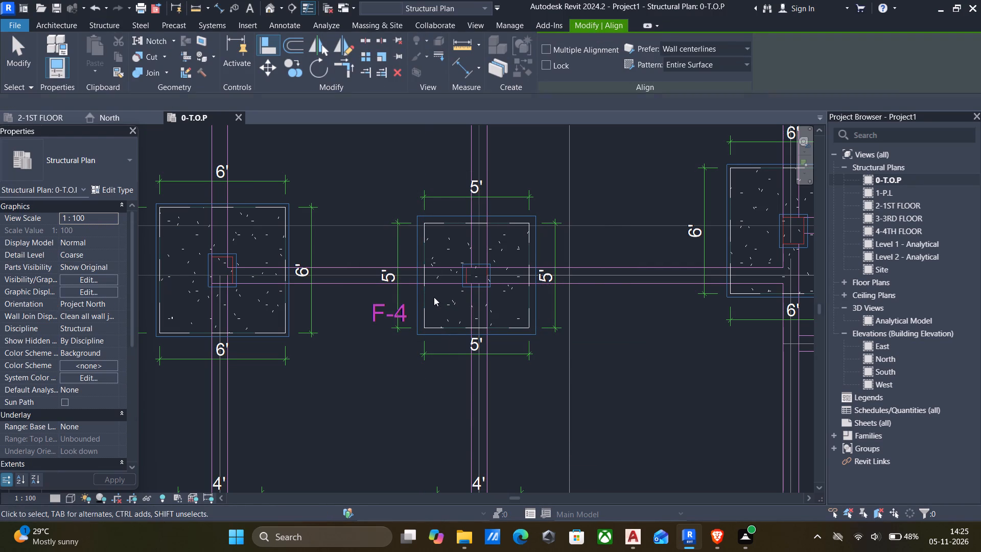
{"action": "left_click", "coordinate": [430, 297]}
{"action": "left_click", "coordinate": [445, 324]}
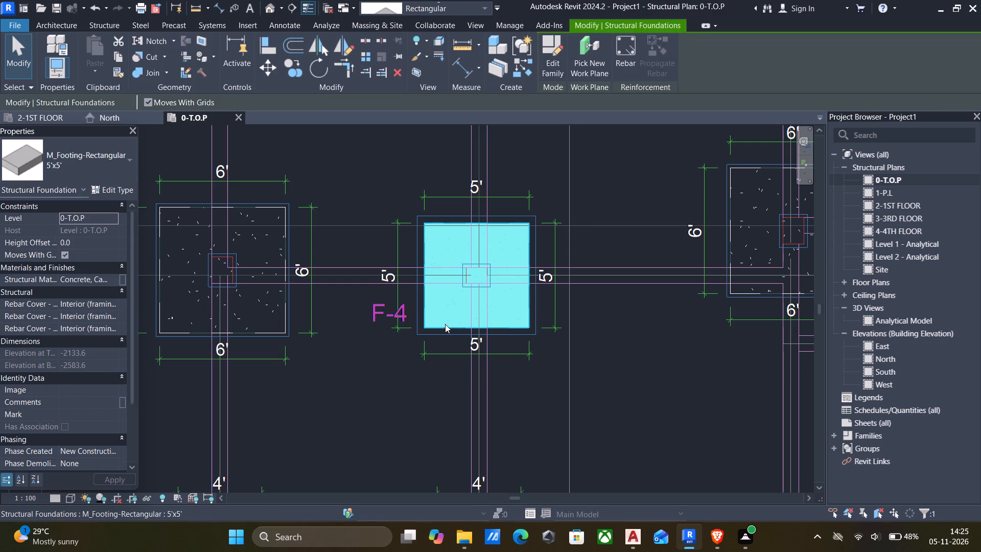
{"action": "key", "text": "Up"}
{"action": "left_click", "coordinate": [407, 375]}
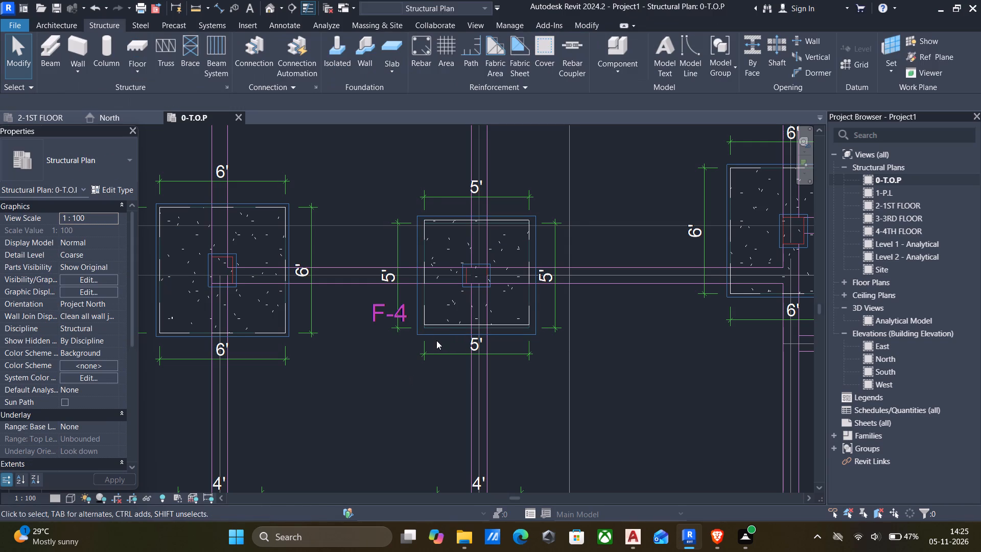
{"action": "key", "text": "a"}
{"action": "key", "text": "l"}
{"action": "scroll", "coordinate": [446, 329], "scroll_direction": "up", "scroll_amount": 5}
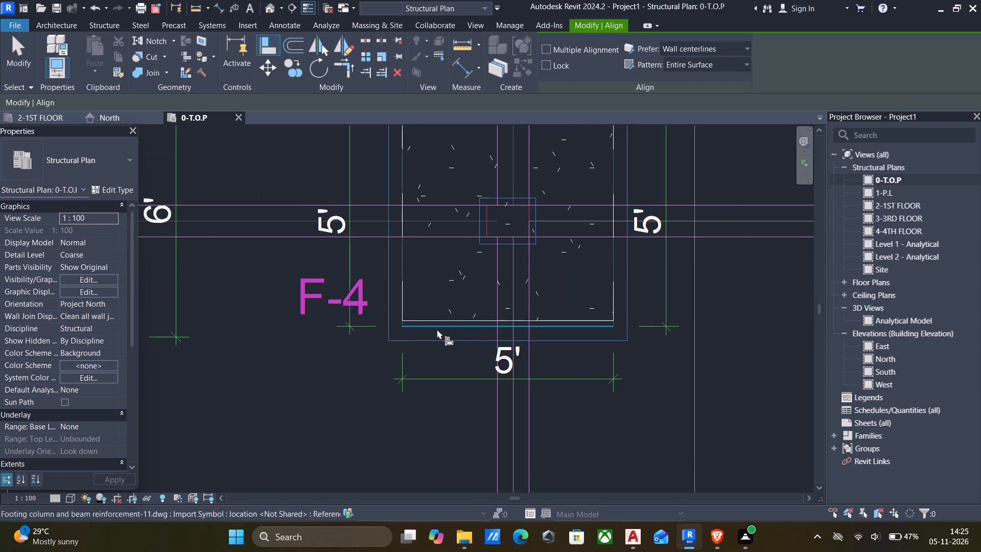
{"action": "left_click", "coordinate": [437, 329]}
{"action": "left_click", "coordinate": [436, 322]}
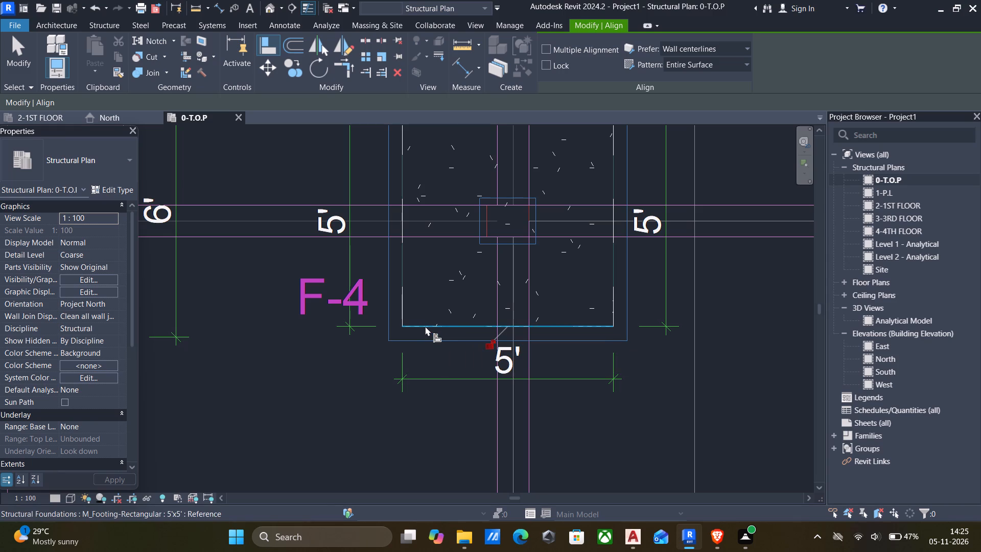
Open the default 3D view, set its visual style to Shaded and inspect the modelled footings.
{"action": "scroll", "coordinate": [433, 327], "scroll_direction": "down", "scroll_amount": 3}
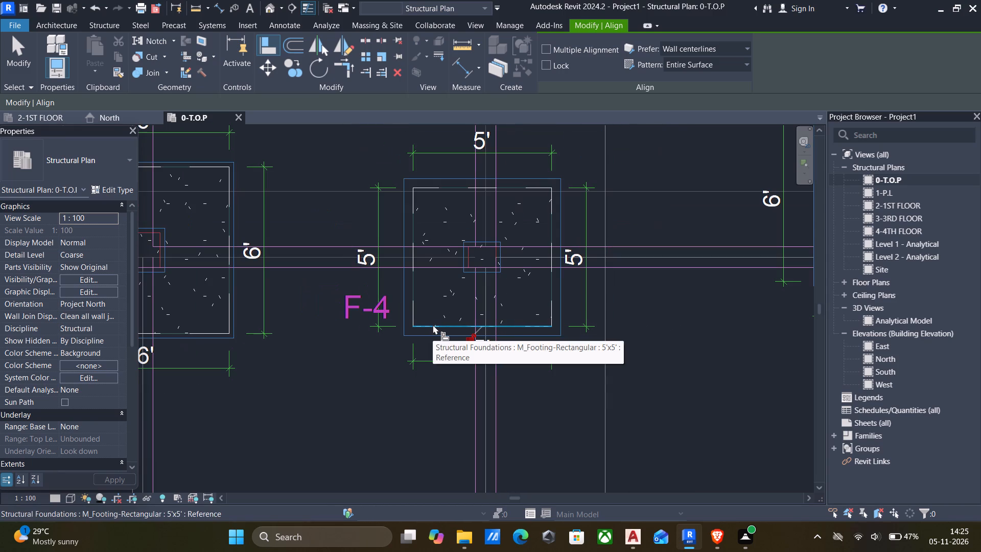
{"action": "scroll", "coordinate": [463, 311], "scroll_direction": "down", "scroll_amount": 6}
{"action": "scroll", "coordinate": [507, 317], "scroll_direction": "down", "scroll_amount": 4}
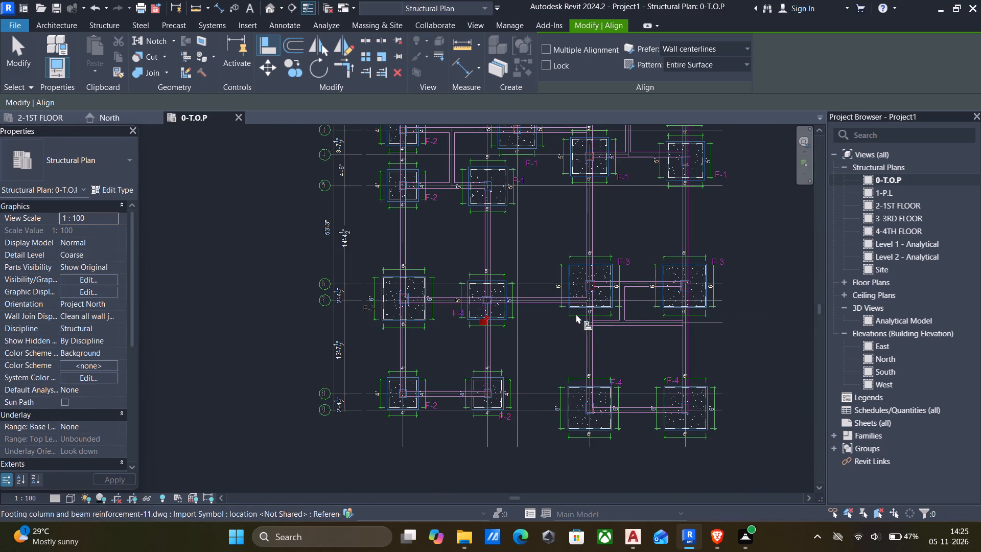
{"action": "scroll", "coordinate": [575, 313], "scroll_direction": "down", "scroll_amount": 4}
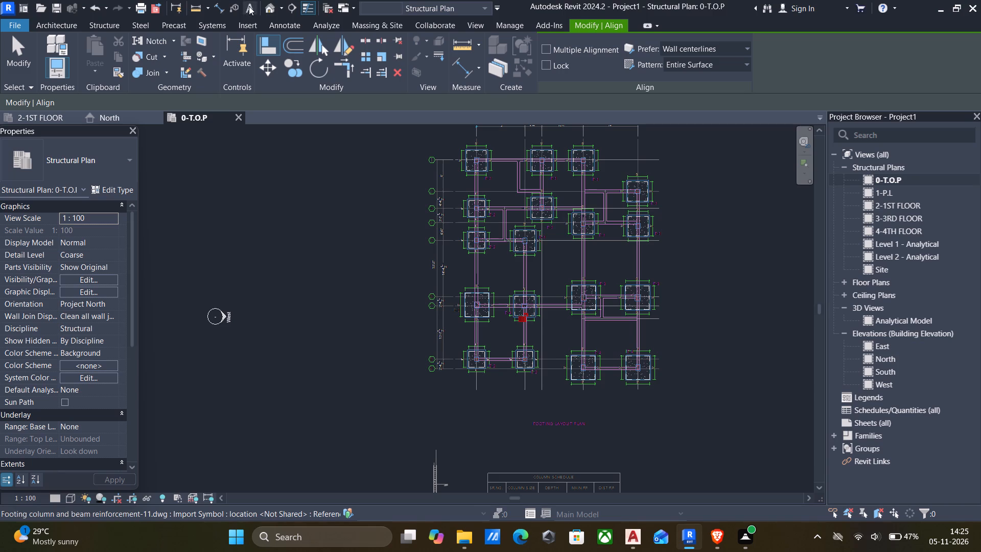
{"action": "left_click", "coordinate": [268, 7]}
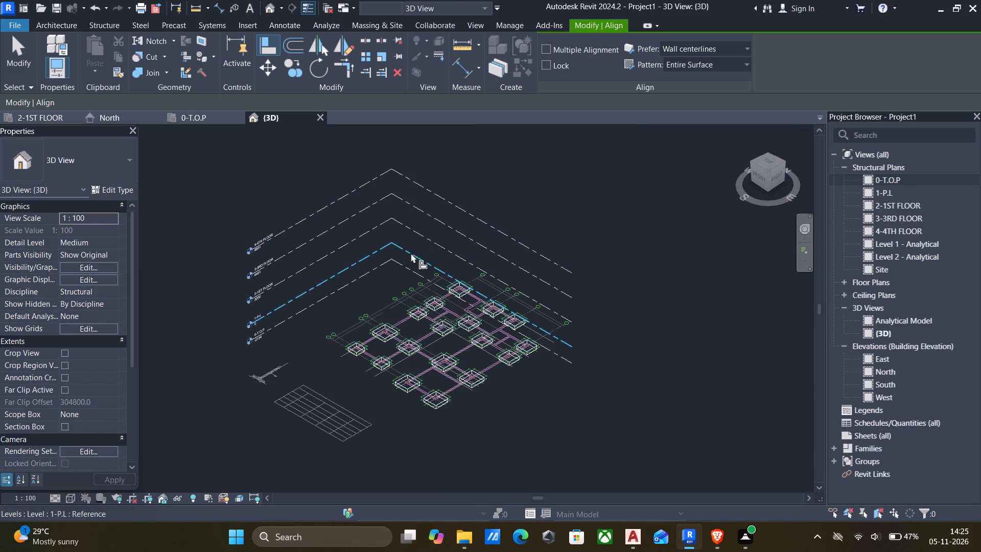
{"action": "key", "text": "Escape"}
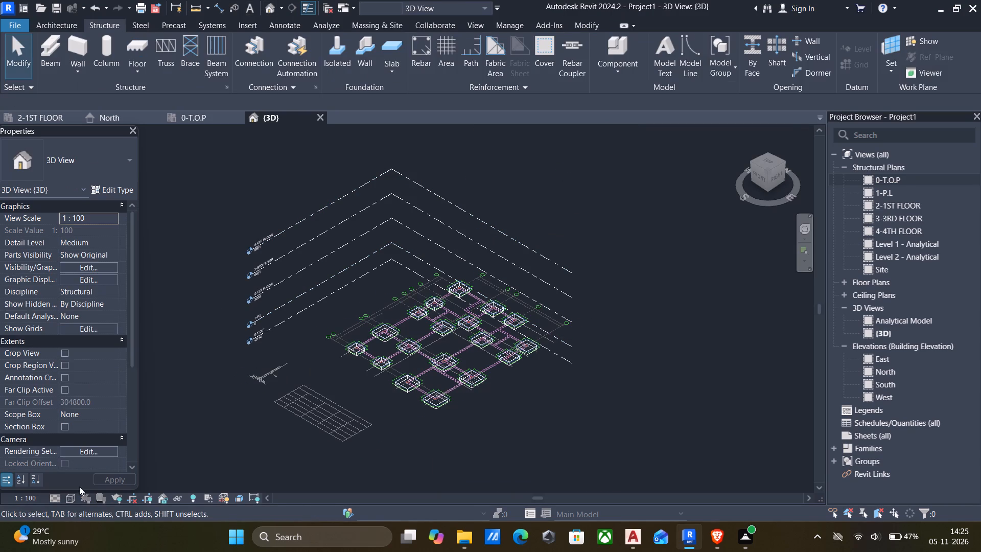
{"action": "left_click", "coordinate": [67, 495]}
{"action": "left_click", "coordinate": [84, 450]}
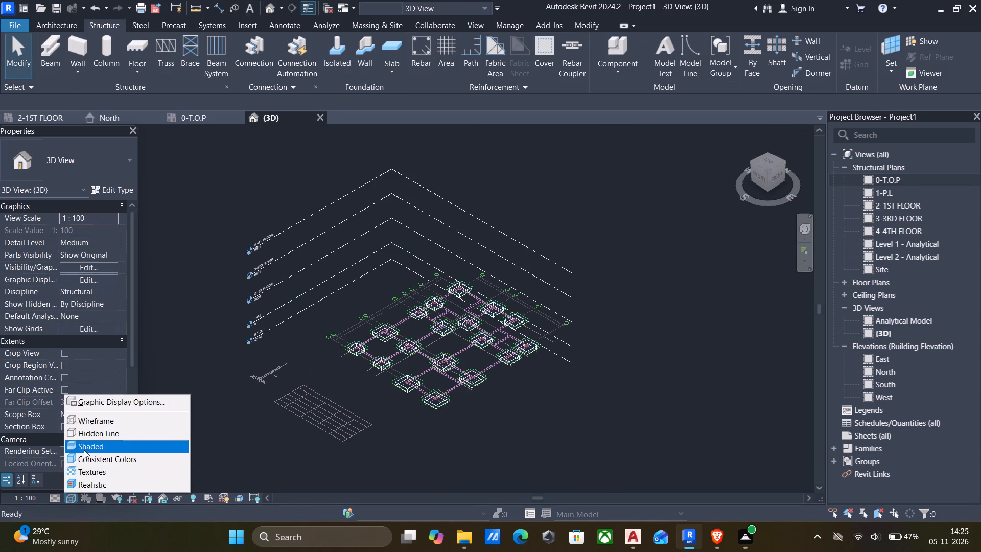
{"action": "scroll", "coordinate": [427, 335], "scroll_direction": "up", "scroll_amount": 10}
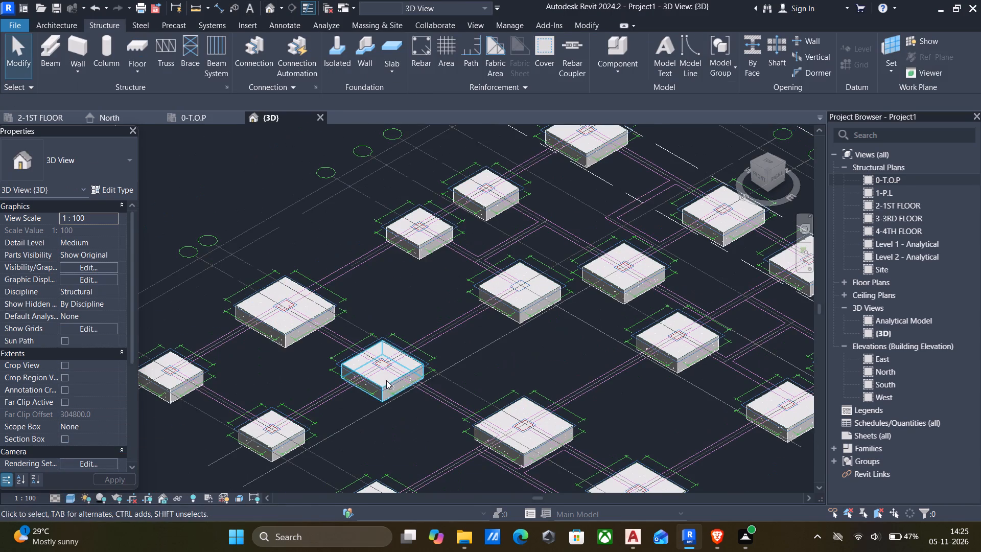
{"action": "scroll", "coordinate": [386, 380], "scroll_direction": "down", "scroll_amount": 2}
{"action": "scroll", "coordinate": [527, 378], "scroll_direction": "down", "scroll_amount": 3}
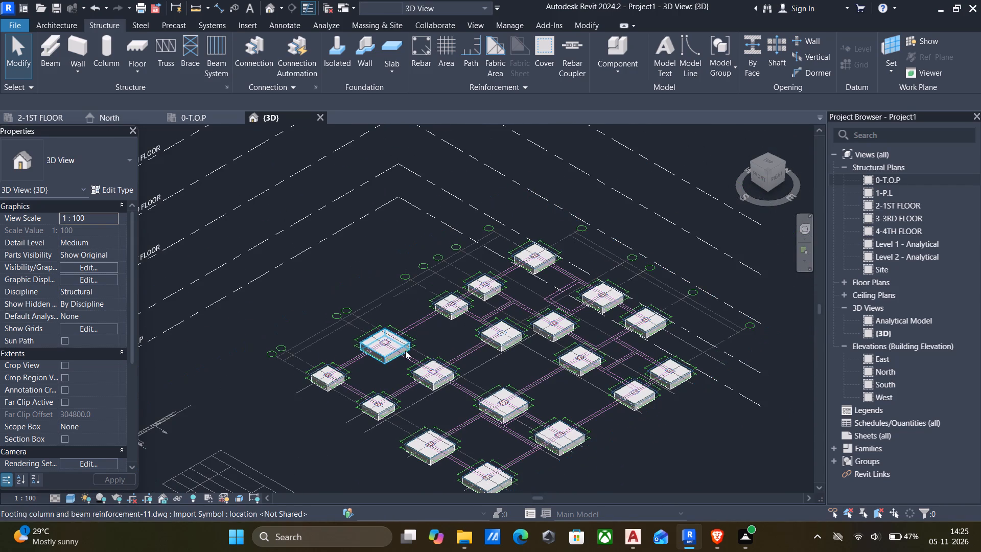
In the 0-T.O.P plan, draw a short horizontal building section through the 5'x5' footing at A-1.
{"action": "double_click", "coordinate": [868, 181]}
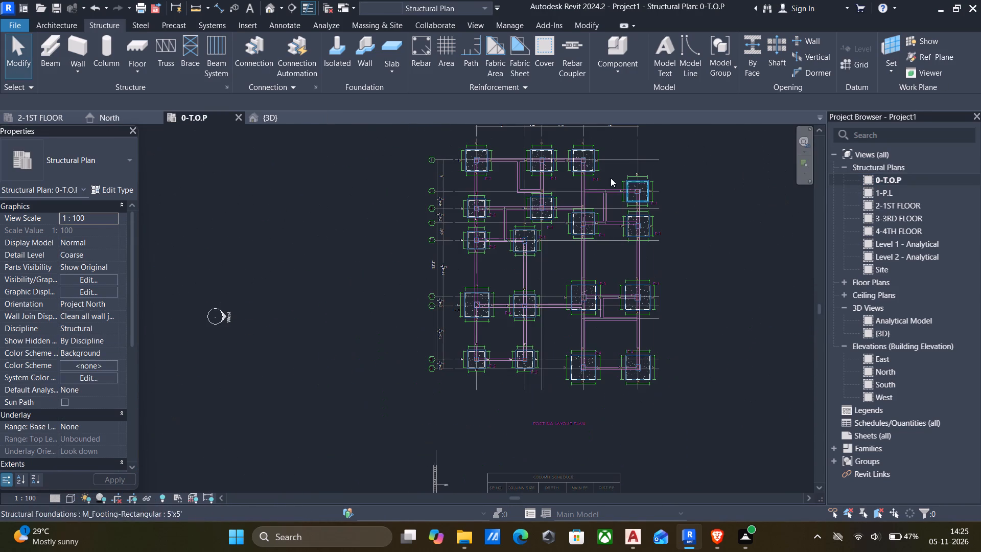
{"action": "scroll", "coordinate": [465, 140], "scroll_direction": "up", "scroll_amount": 5}
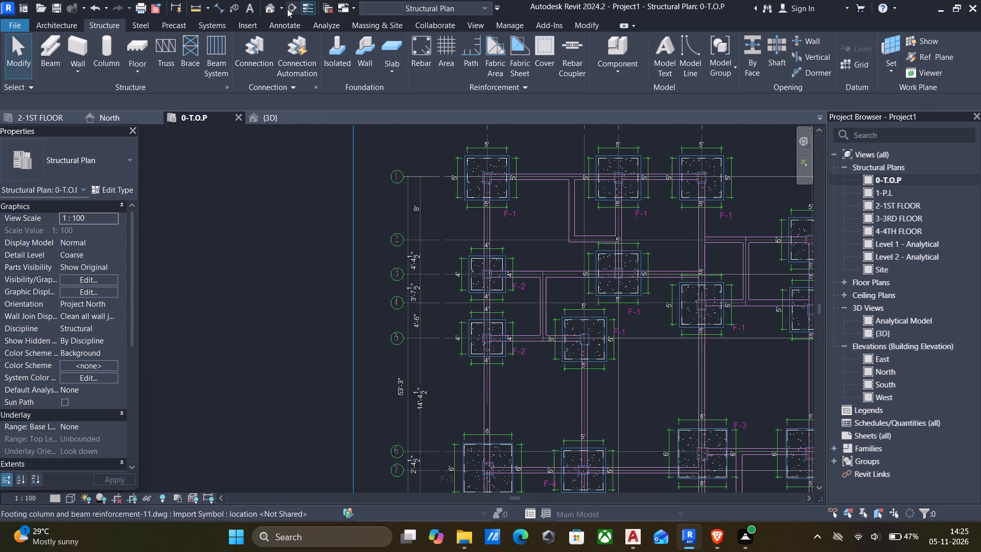
{"action": "left_click", "coordinate": [289, 7]}
{"action": "scroll", "coordinate": [440, 160], "scroll_direction": "up", "scroll_amount": 3}
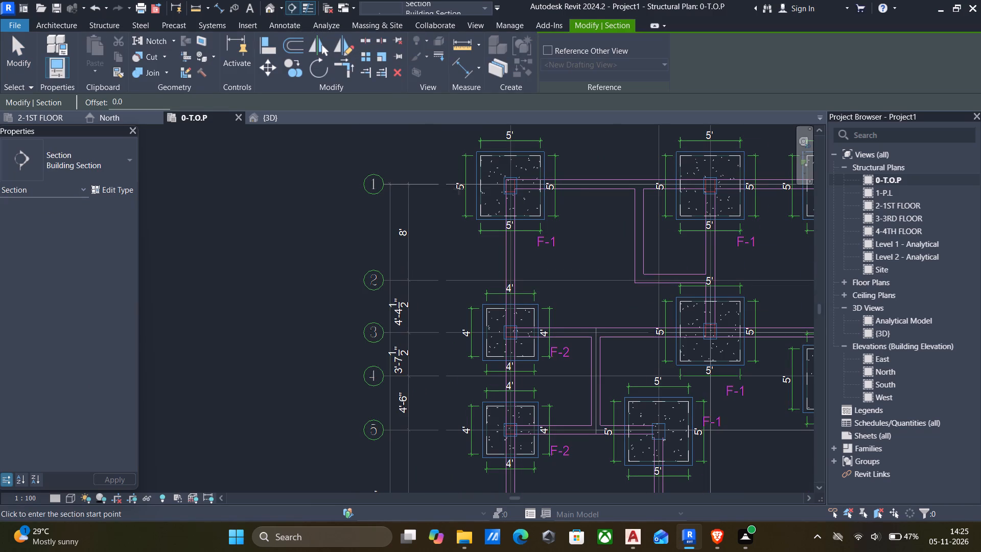
{"action": "left_click", "coordinate": [457, 188]}
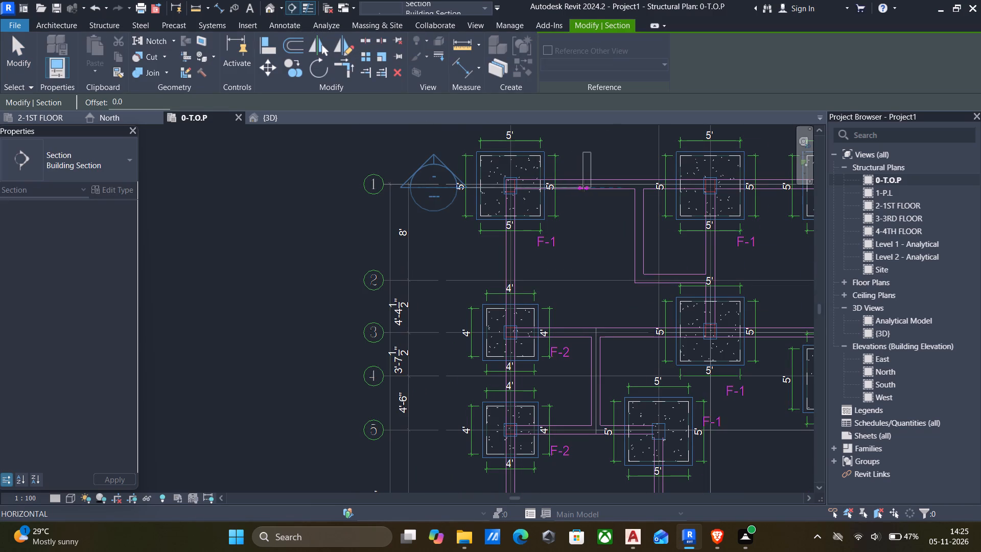
{"action": "left_click", "coordinate": [583, 186]}
{"action": "scroll", "coordinate": [575, 183], "scroll_direction": "down", "scroll_amount": 5}
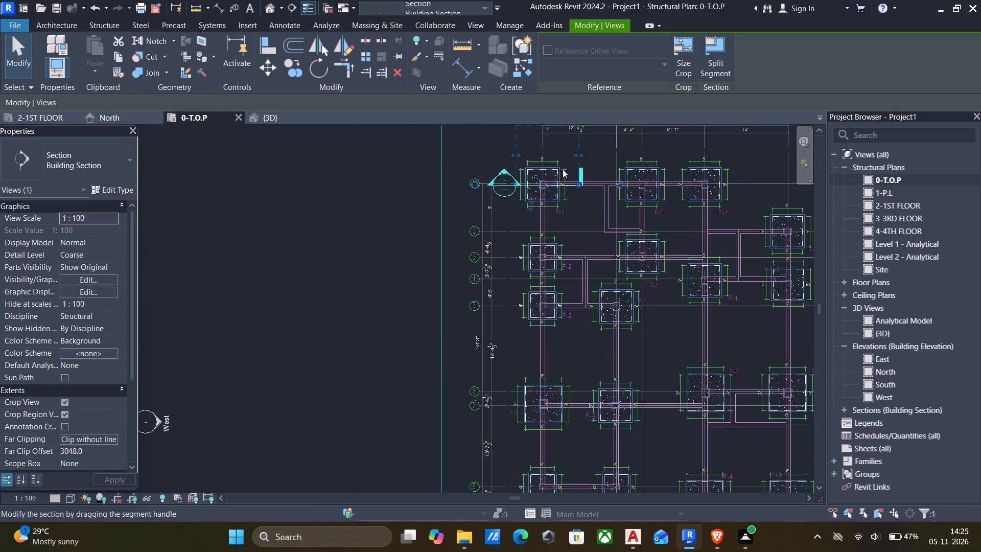
{"action": "key", "text": "Escape"}
Shorten the new section's far clip to about 1636 mm, just beyond the A-1 footing.
{"action": "middle_click_drag", "start_coordinate": [549, 144], "coordinate": [554, 200]}
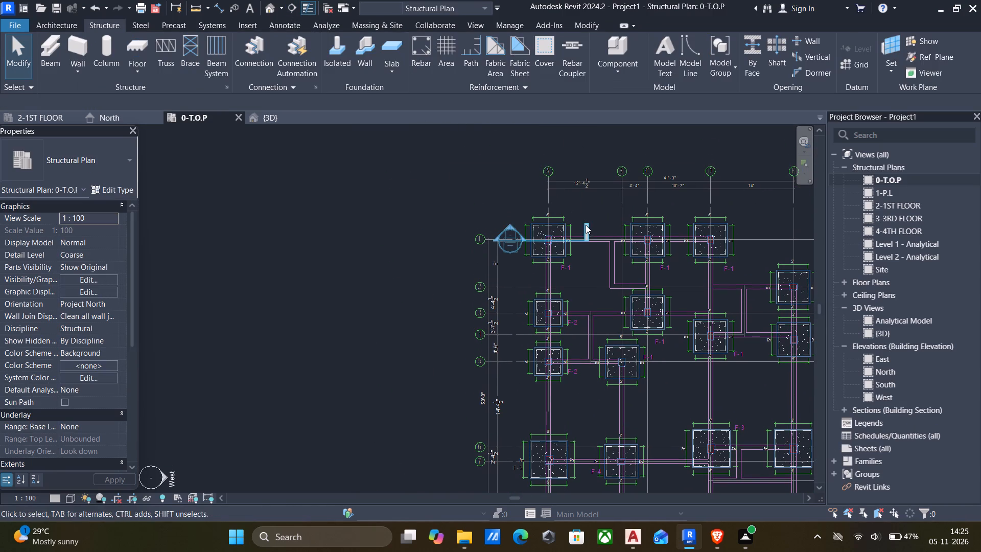
{"action": "left_click", "coordinate": [586, 226]}
{"action": "left_click_drag", "start_coordinate": [551, 183], "coordinate": [548, 217]}
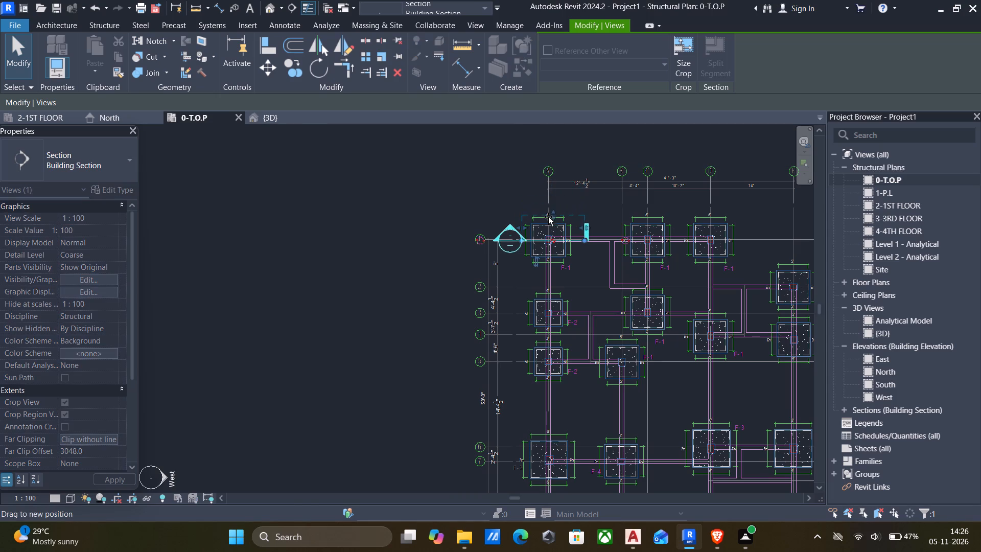
{"action": "left_click_drag", "start_coordinate": [548, 217], "coordinate": [547, 211]}
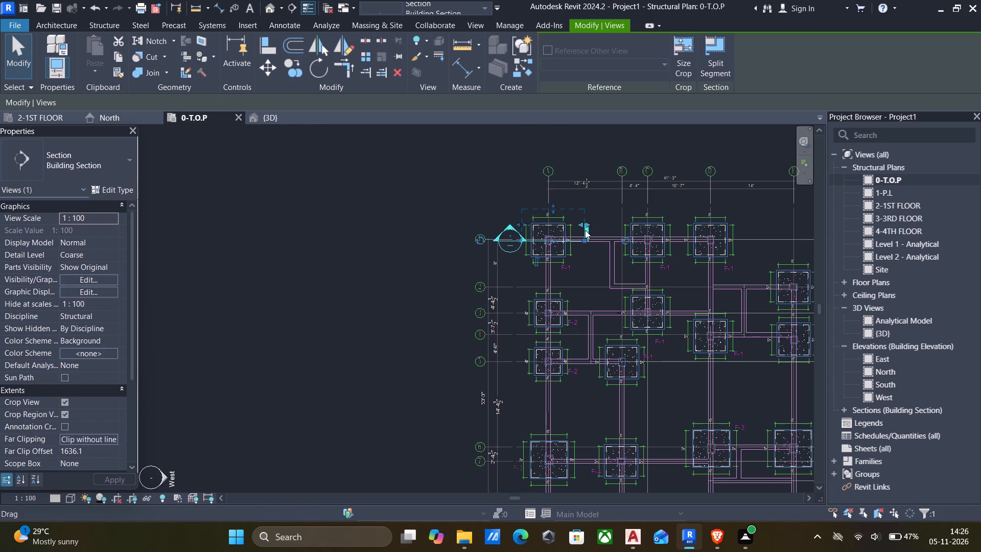
Open the view of the section cut through the A-1 footing.
{"action": "right_click", "coordinate": [585, 230]}
{"action": "left_click", "coordinate": [609, 226]}
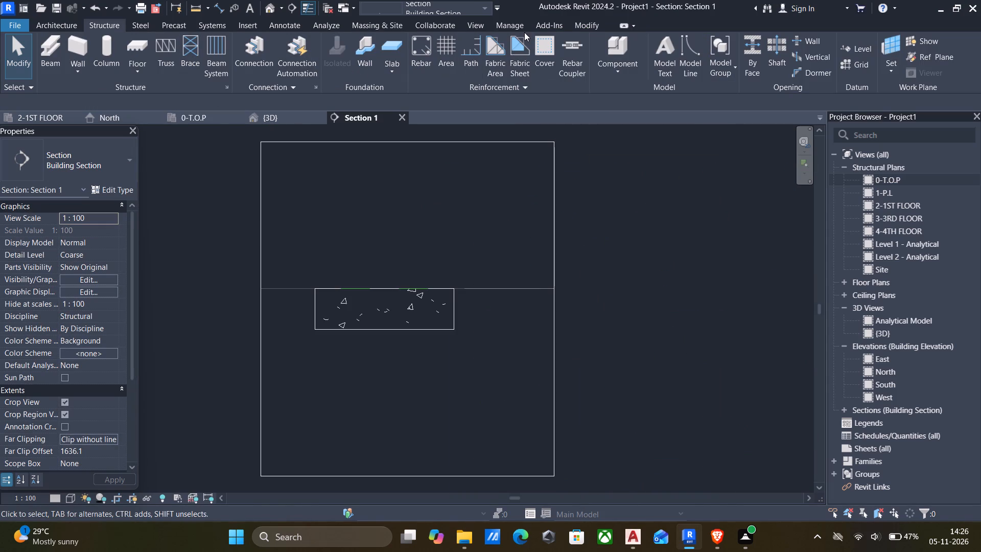
Add a rebar cover type named "footing cover" with a 50 mm setting to the Rebar Cover Settings.
{"action": "left_click", "coordinate": [501, 87]}
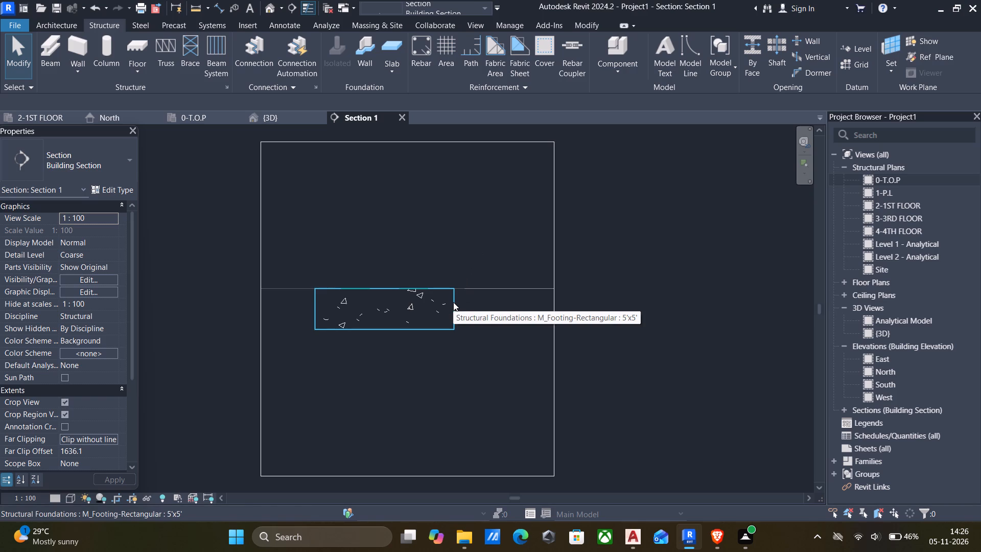
{"action": "left_click", "coordinate": [508, 88]}
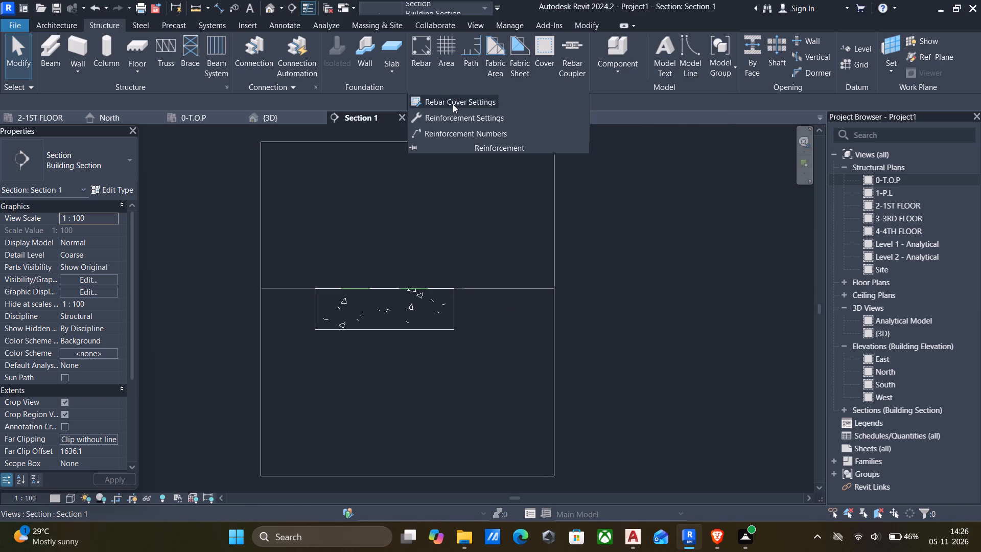
{"action": "left_click", "coordinate": [453, 104]}
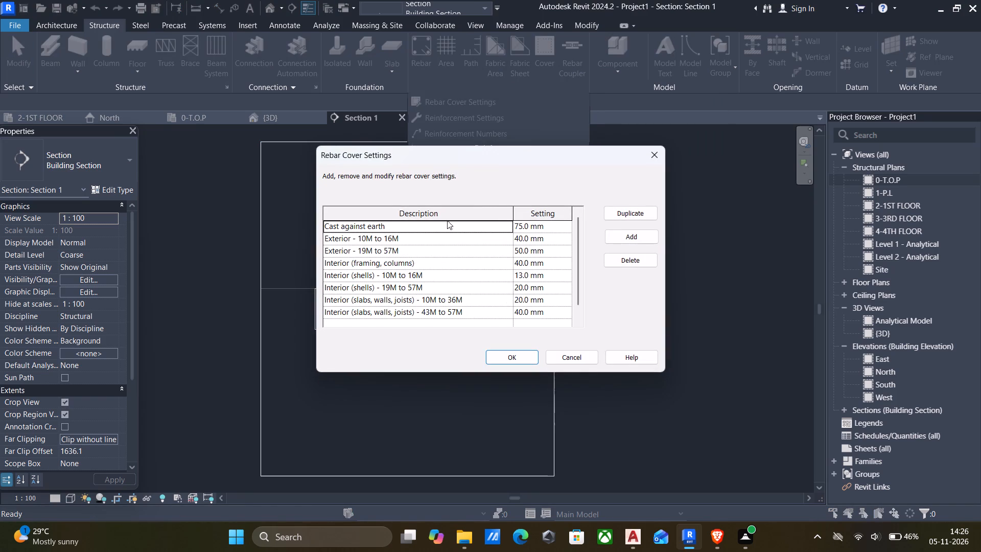
{"action": "left_click", "coordinate": [637, 237]}
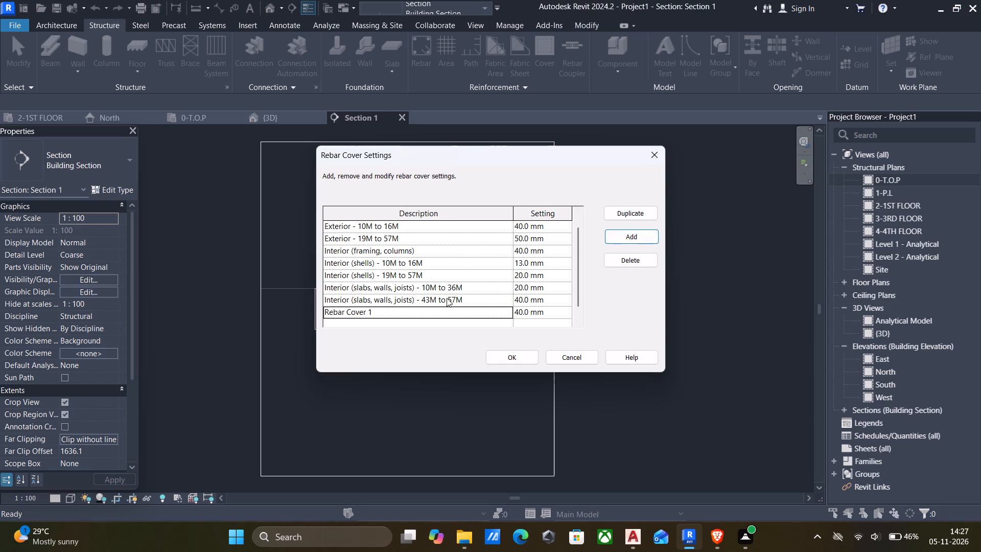
{"action": "left_click", "coordinate": [432, 311]}
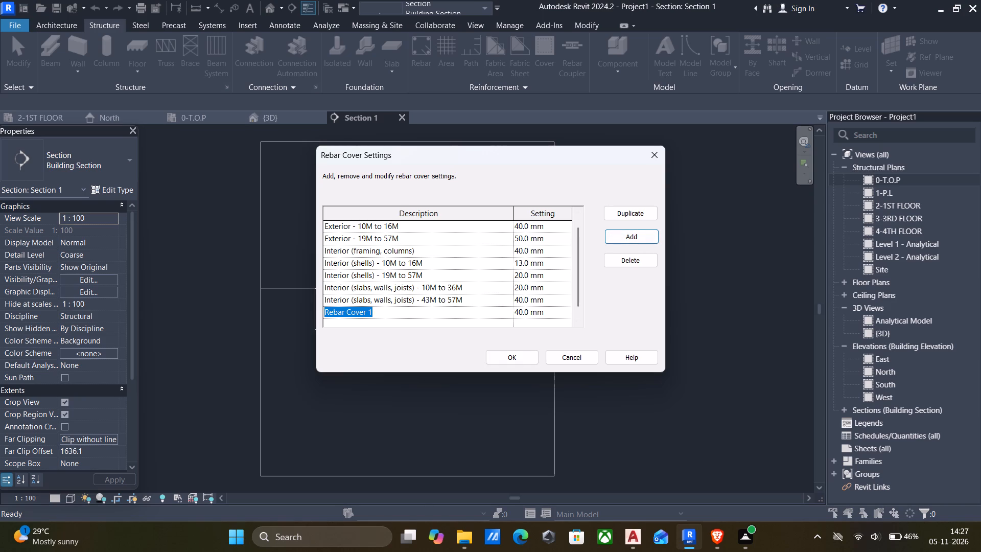
{"action": "type", "text": "footing cover"}
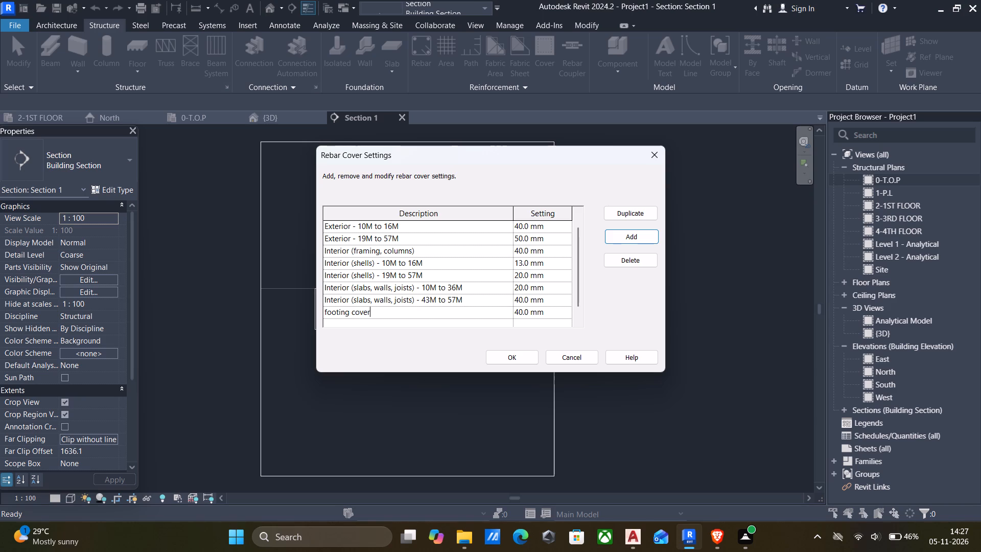
{"action": "left_click", "coordinate": [557, 313]}
{"action": "key", "text": "5"}
{"action": "key", "text": "0"}
{"action": "key", "text": "Return"}
{"action": "left_click", "coordinate": [511, 357]}
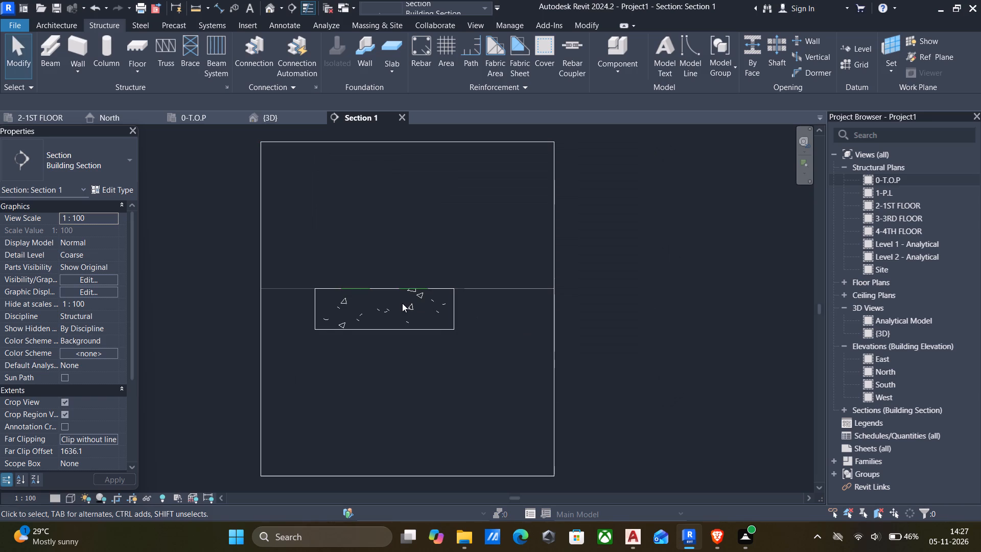
Assign the "footing cover <50 mm>" rebar cover setting to the whole footing cut in the section.
{"action": "left_click", "coordinate": [544, 42]}
{"action": "left_click", "coordinate": [451, 302]}
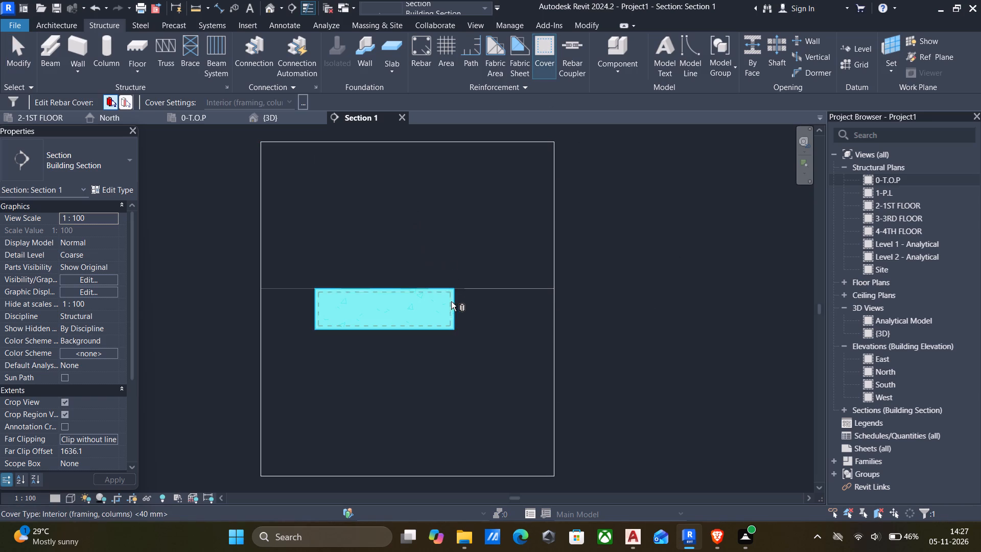
{"action": "left_click", "coordinate": [272, 96]}
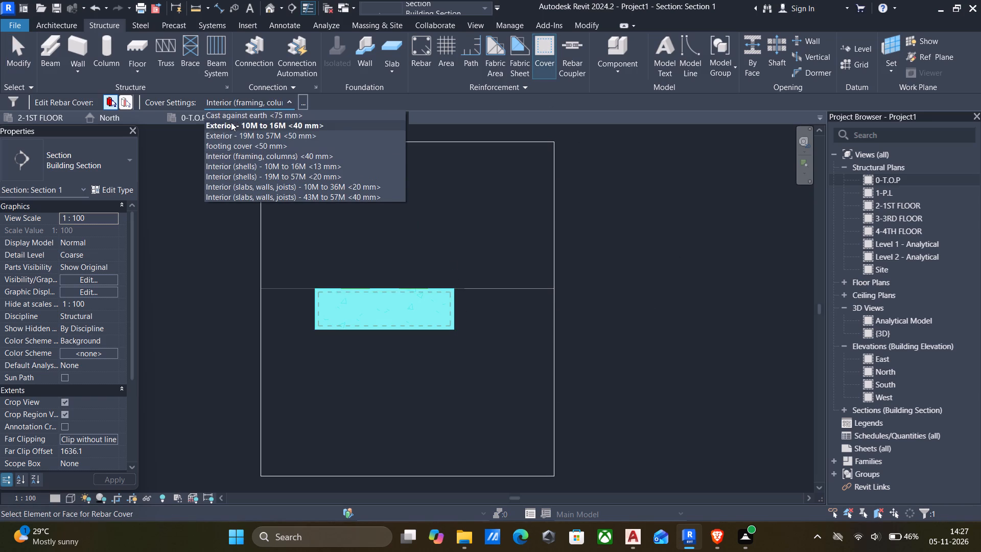
{"action": "left_click", "coordinate": [252, 147]}
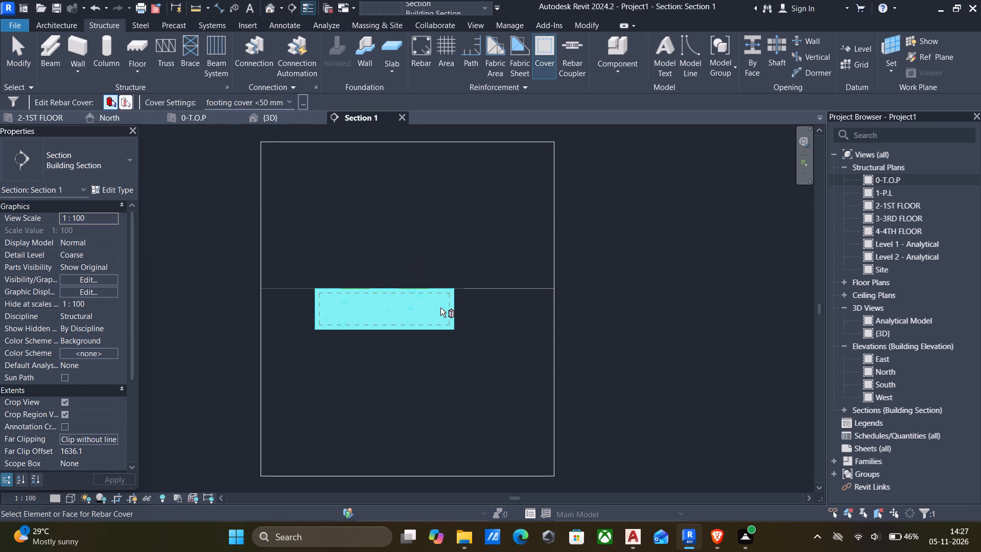
Place a single 19M rebar of shape M_02 along the bottom cover of the footing in the section.
{"action": "left_click", "coordinate": [417, 50]}
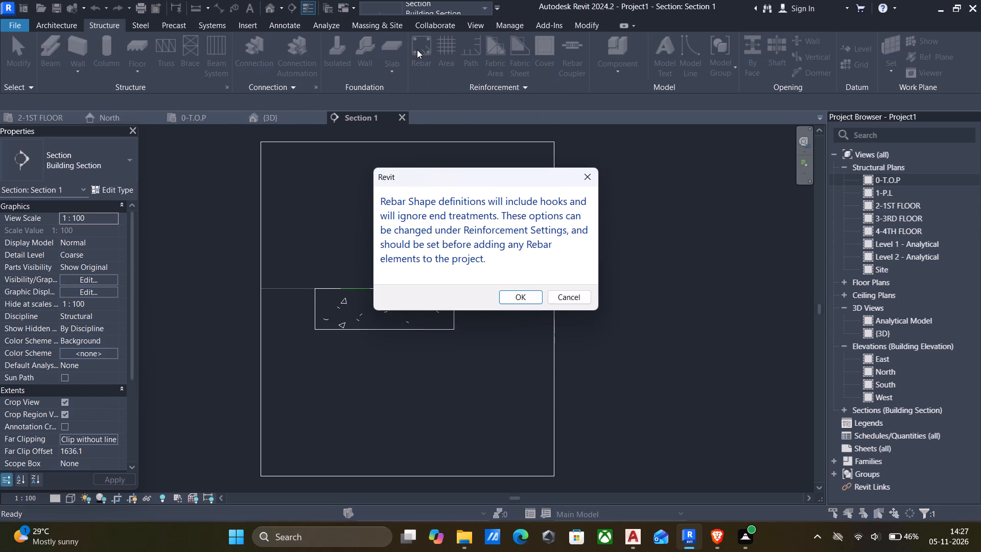
{"action": "left_click", "coordinate": [528, 297]}
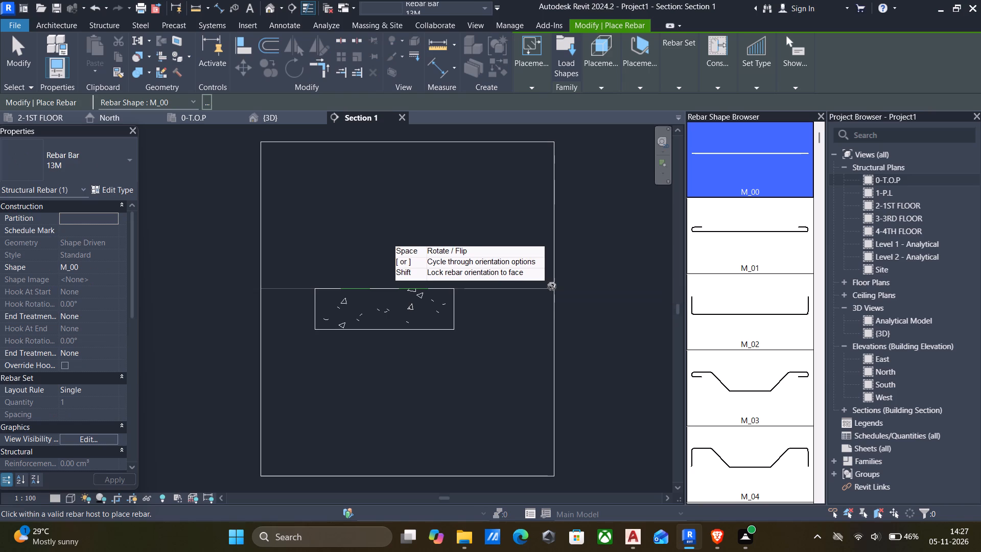
{"action": "scroll", "coordinate": [528, 283], "scroll_direction": "down", "scroll_amount": 4}
{"action": "scroll", "coordinate": [471, 279], "scroll_direction": "down", "scroll_amount": 3}
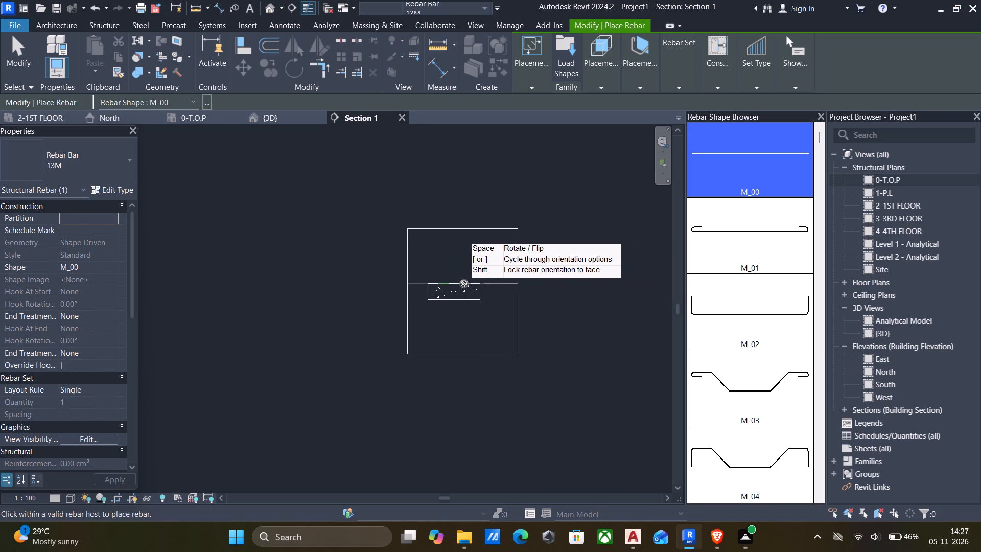
{"action": "scroll", "coordinate": [543, 249], "scroll_direction": "down", "scroll_amount": 1}
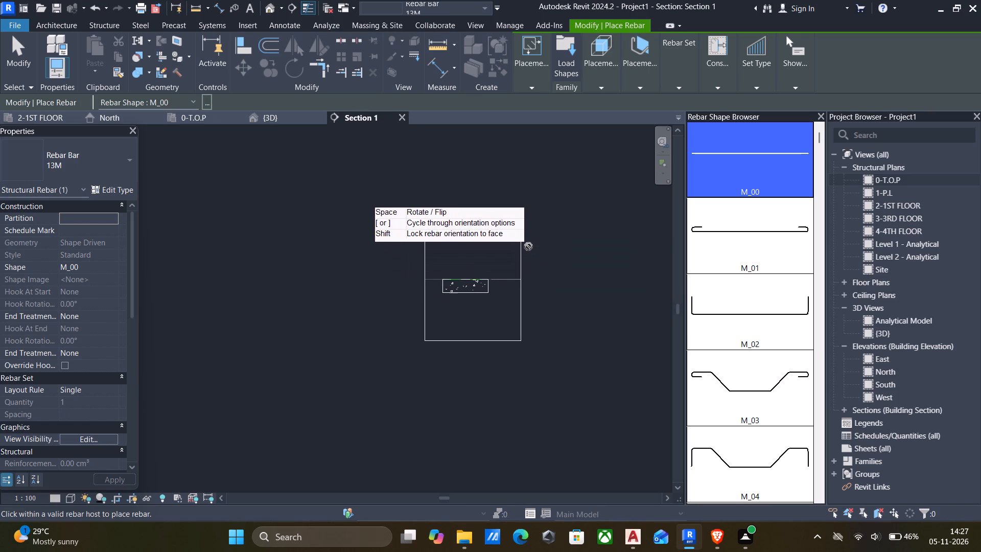
{"action": "scroll", "coordinate": [528, 237], "scroll_direction": "up", "scroll_amount": 2}
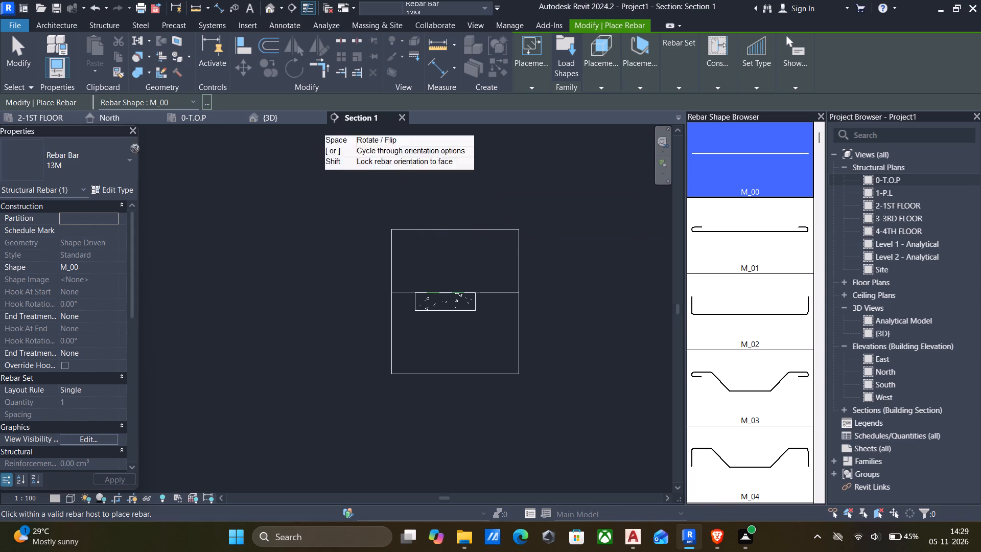
{"action": "left_click", "coordinate": [156, 102]}
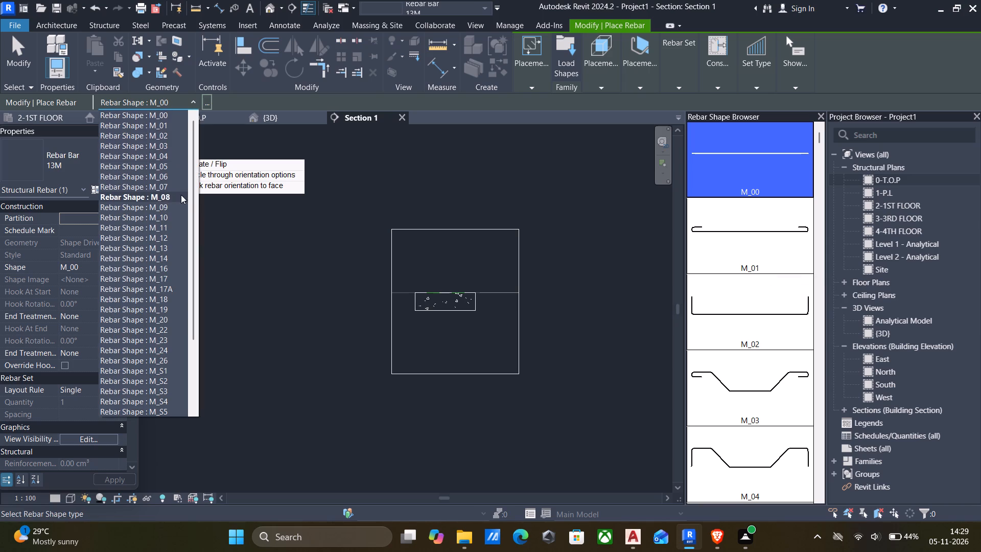
{"action": "left_click", "coordinate": [146, 137]}
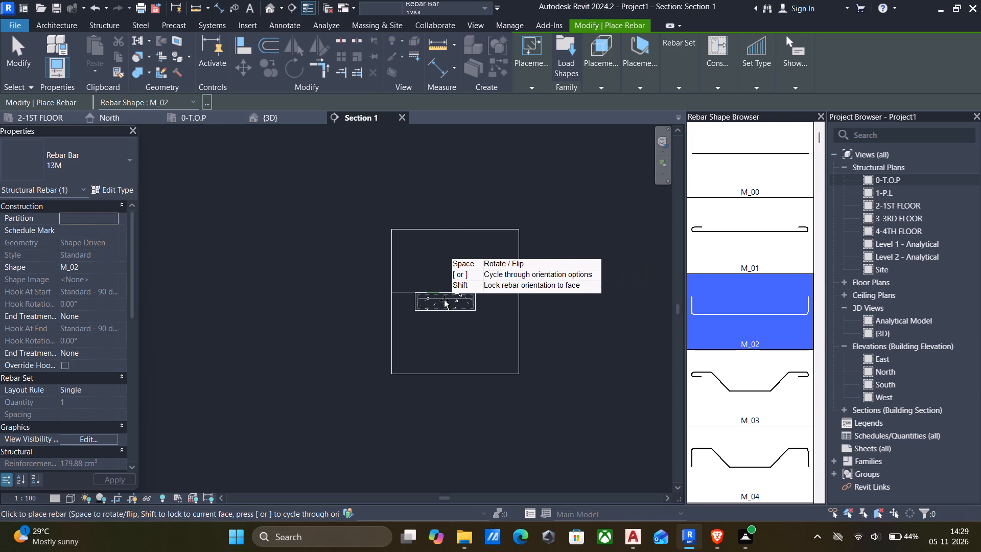
{"action": "scroll", "coordinate": [445, 304], "scroll_direction": "up", "scroll_amount": 5}
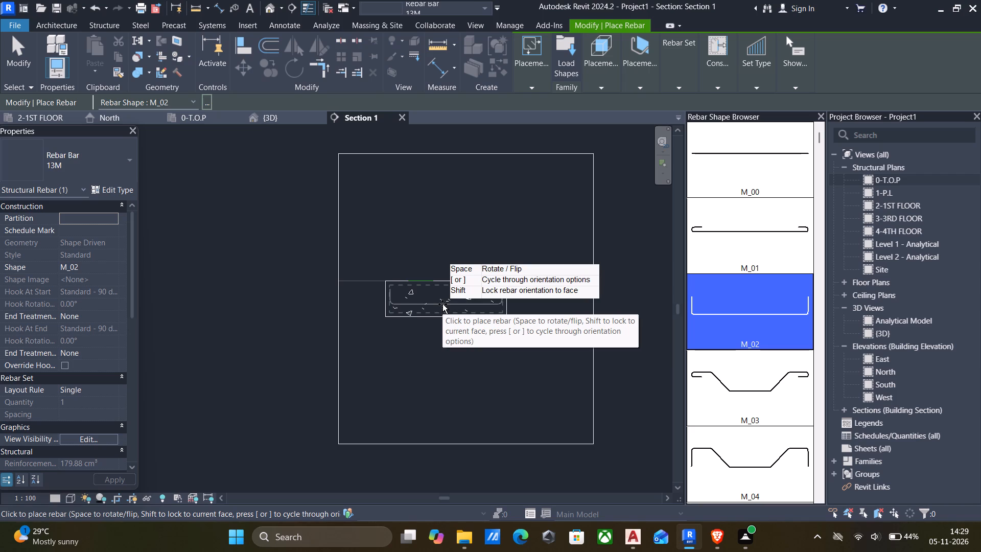
{"action": "scroll", "coordinate": [442, 304], "scroll_direction": "up", "scroll_amount": 3}
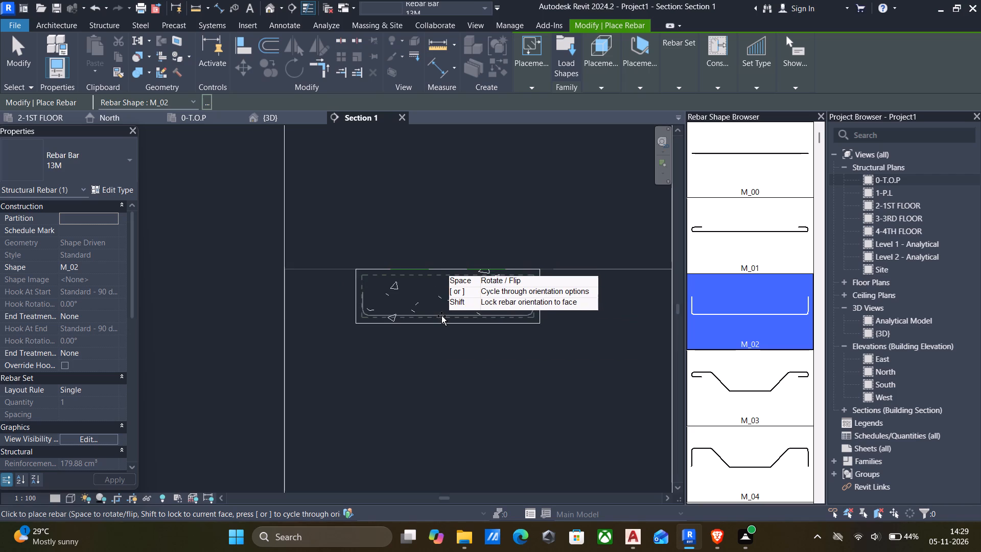
{"action": "left_click", "coordinate": [92, 170]}
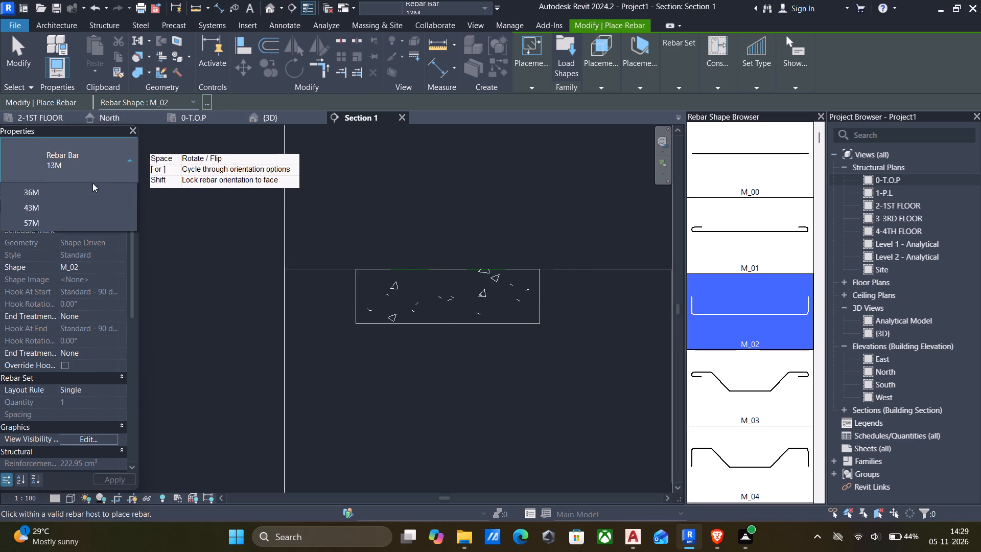
{"action": "left_click", "coordinate": [35, 269]}
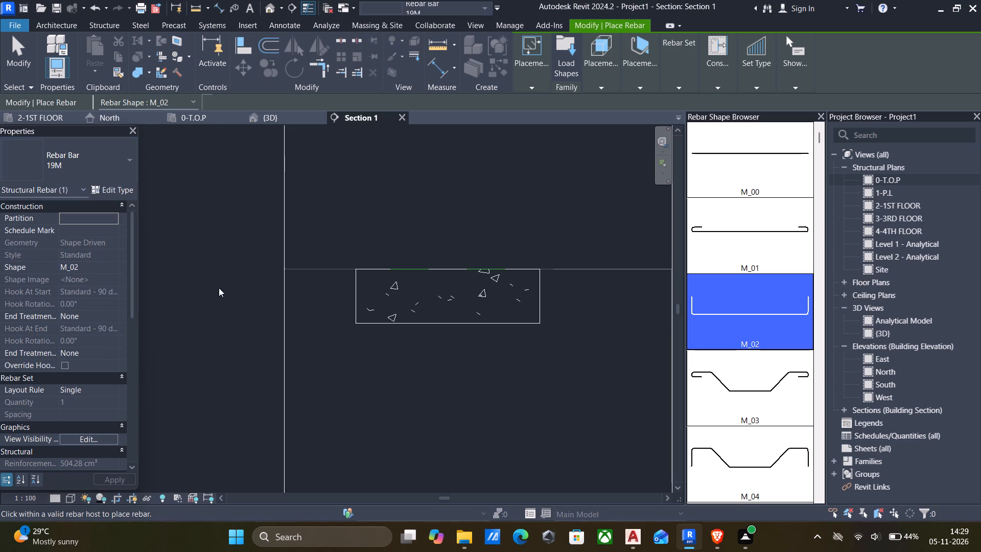
{"action": "left_click", "coordinate": [470, 317]}
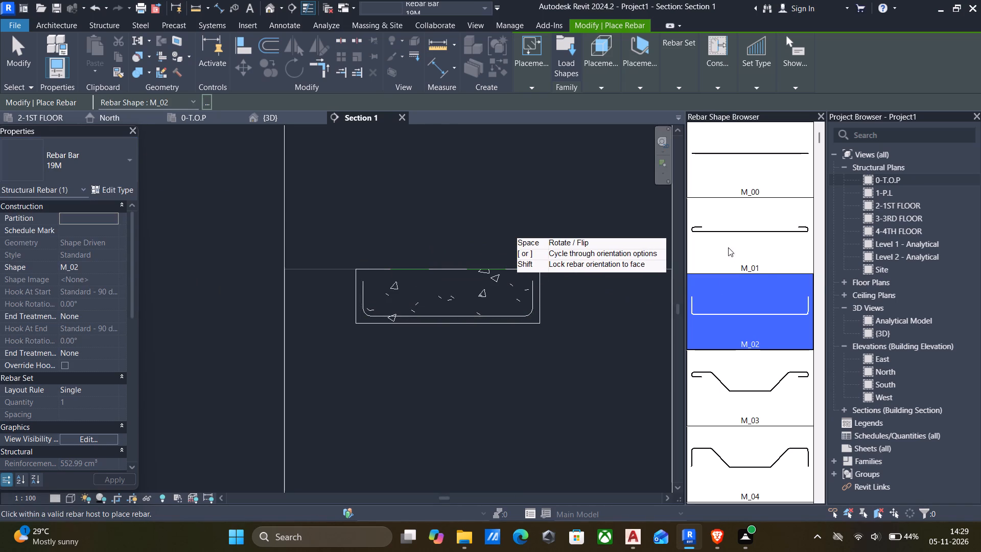
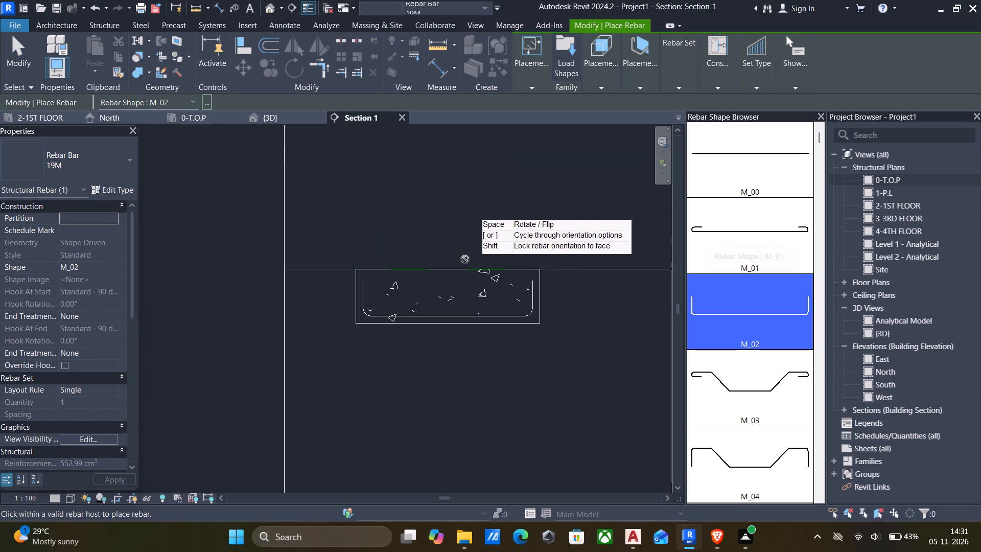
Place a single 19M M_02 rebar perpendicular to cover, just above the first bar near the footing's lower right corner.
{"action": "left_click", "coordinate": [598, 83]}
{"action": "left_click", "coordinate": [681, 109]}
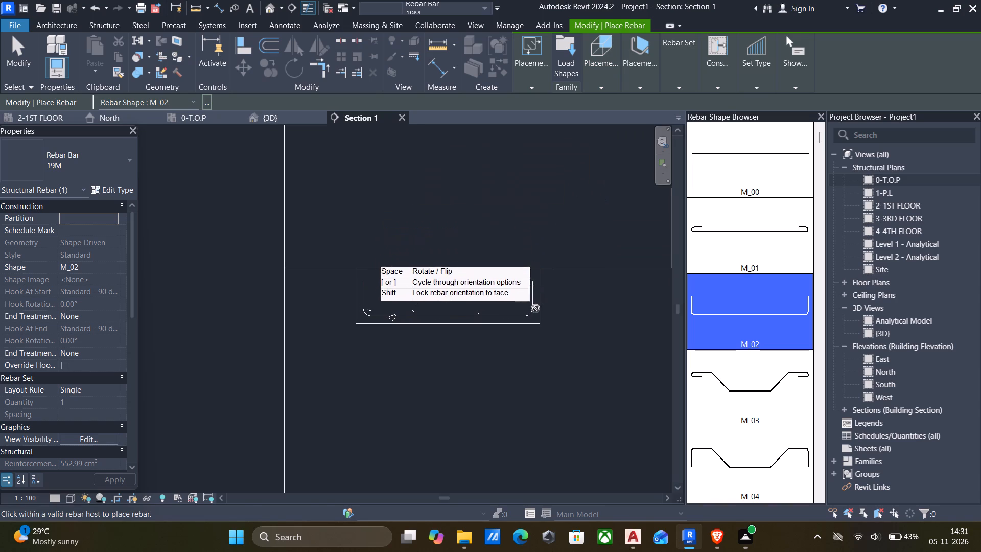
{"action": "scroll", "coordinate": [530, 303], "scroll_direction": "up", "scroll_amount": 5}
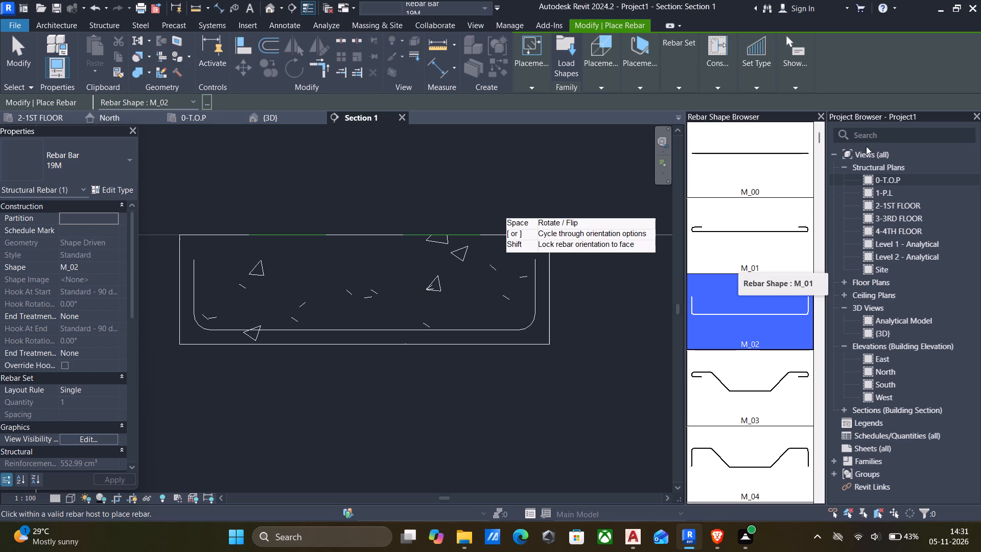
{"action": "left_click", "coordinate": [638, 75]}
{"action": "left_click", "coordinate": [718, 115]}
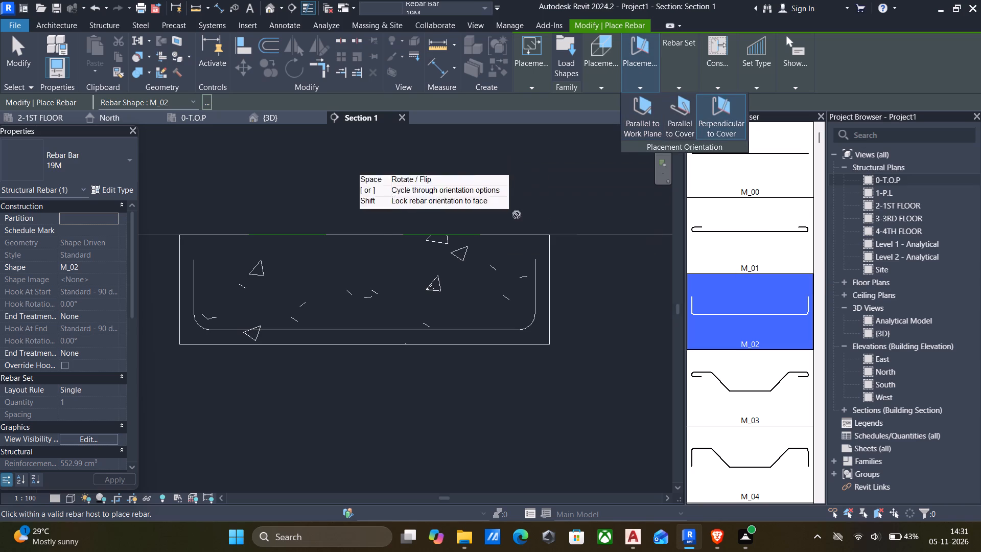
{"action": "scroll", "coordinate": [509, 326], "scroll_direction": "up", "scroll_amount": 5}
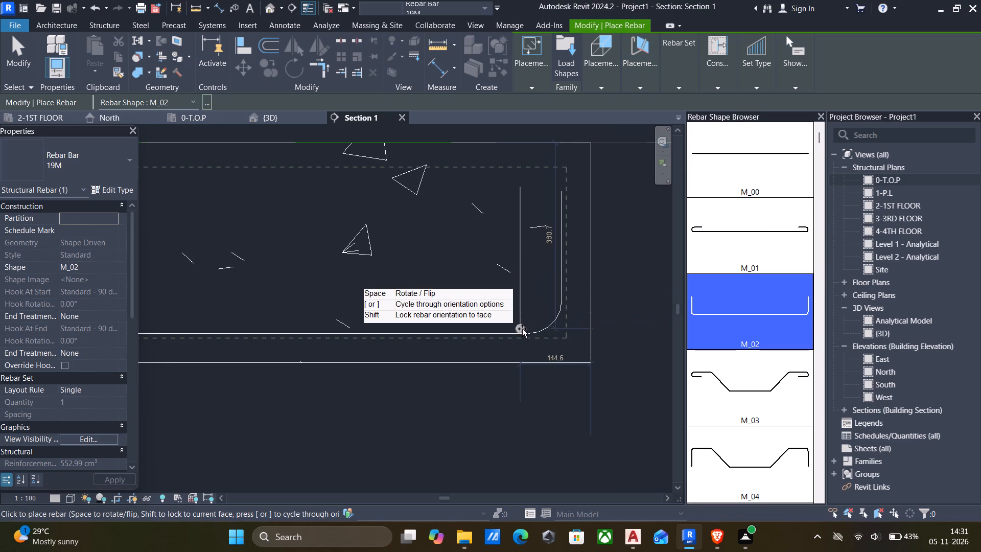
{"action": "left_click", "coordinate": [527, 330]}
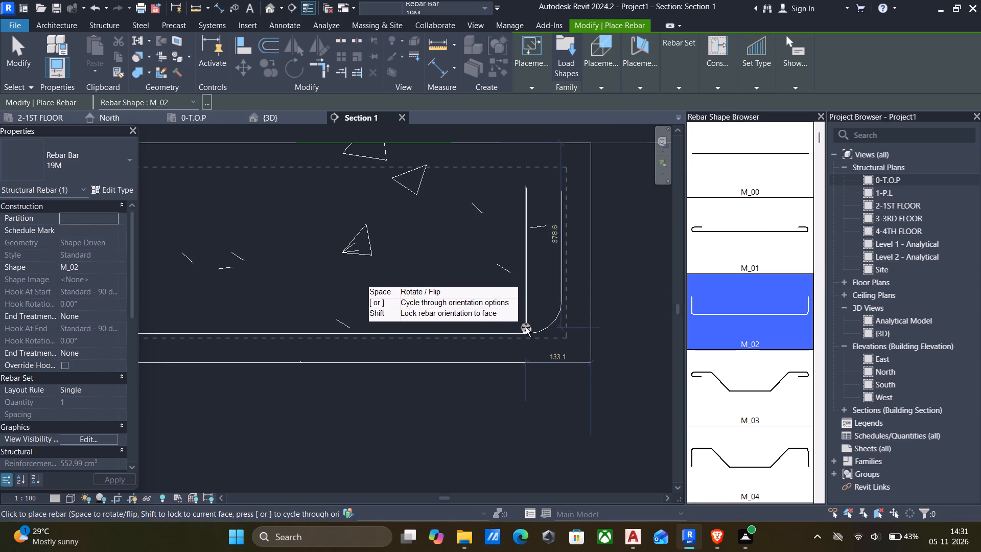
{"action": "key", "text": "Escape"}
{"action": "key", "text": "Escape"}
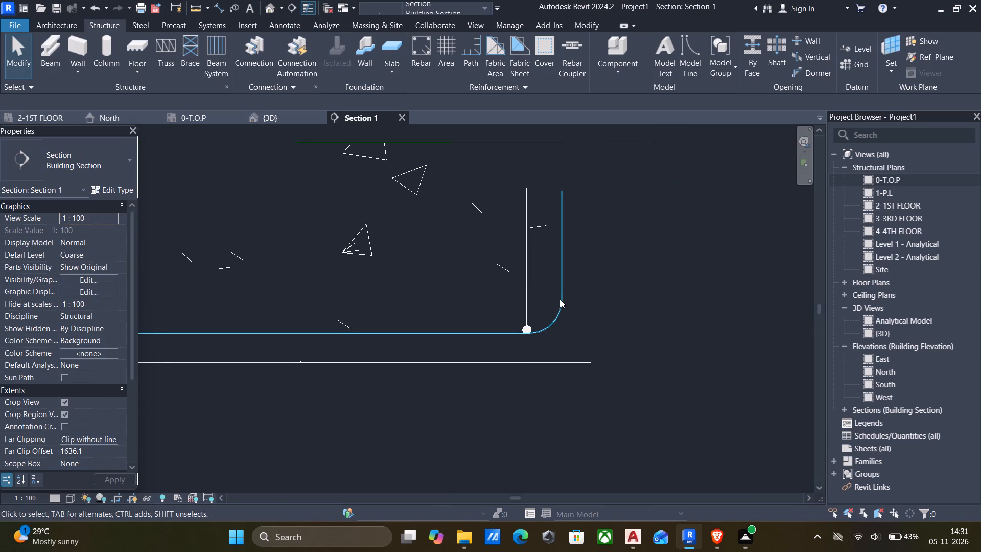
Set the U-shaped bar lying in the section plane to a Maximum Spacing layout with 150 mm spacing.
{"action": "left_click", "coordinate": [560, 299]}
{"action": "scroll", "coordinate": [541, 299], "scroll_direction": "down", "scroll_amount": 3}
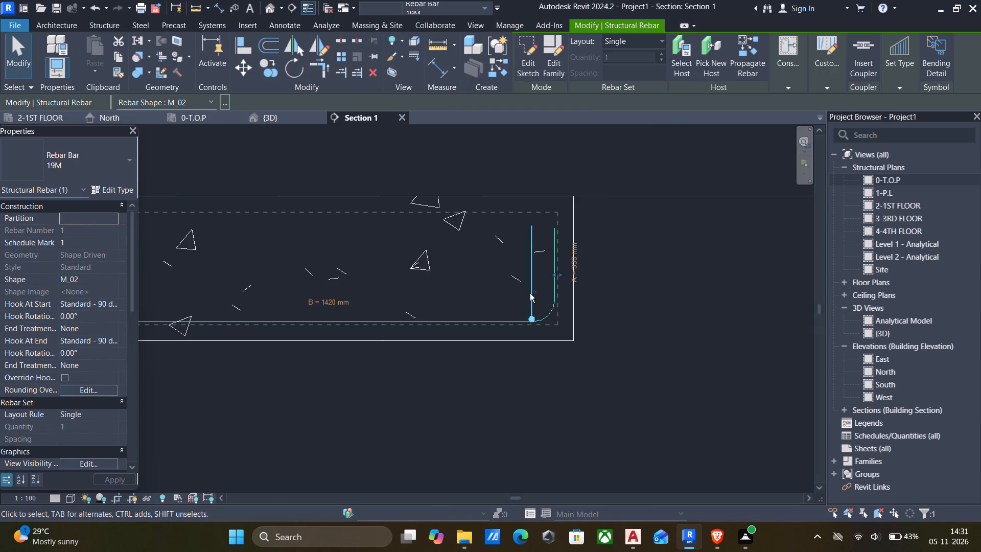
{"action": "left_click", "coordinate": [530, 293], "text": "ctrl"}
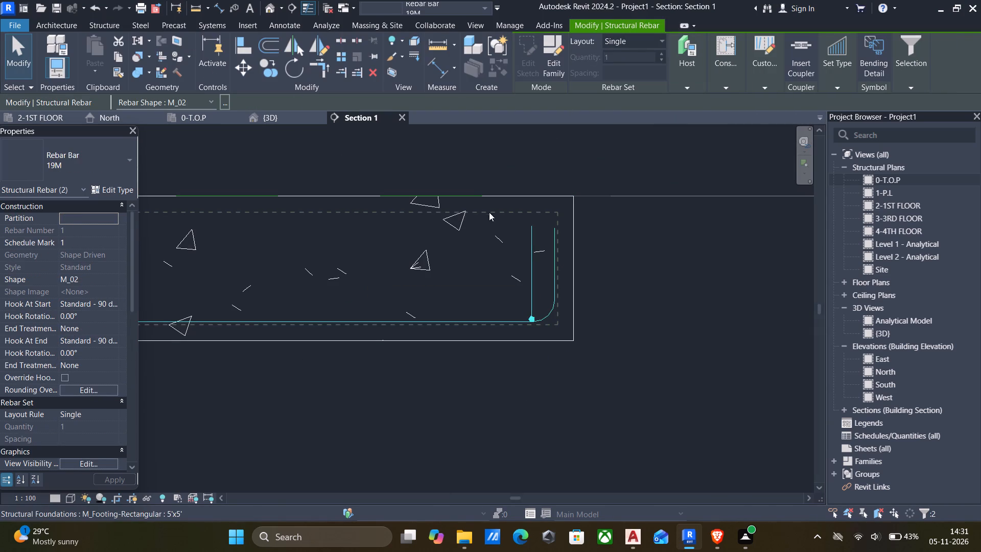
{"action": "left_click", "coordinate": [610, 231]}
{"action": "left_click", "coordinate": [554, 253]}
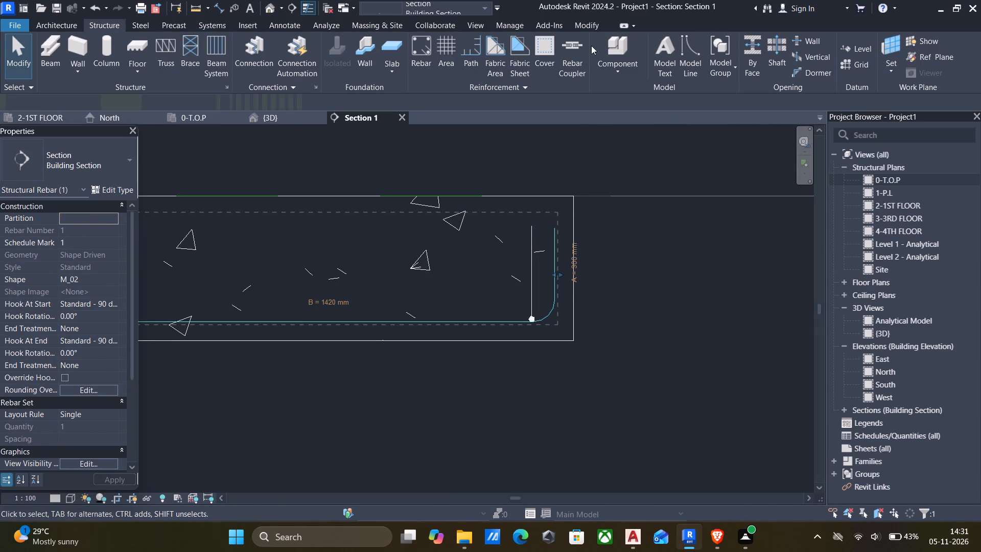
{"action": "left_click", "coordinate": [660, 41]}
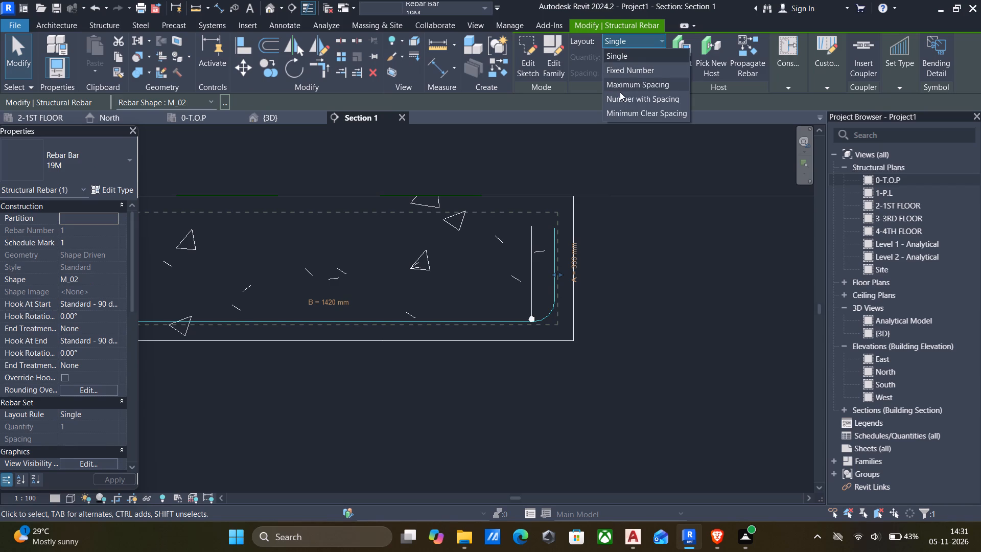
{"action": "left_click", "coordinate": [620, 86]}
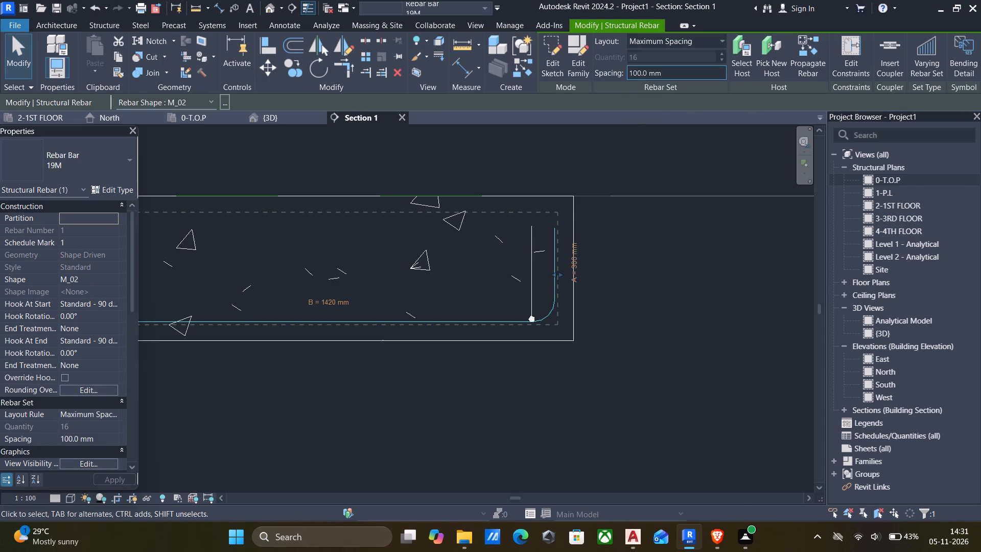
{"action": "left_click_drag", "start_coordinate": [676, 72], "coordinate": [588, 70]}
{"action": "key", "text": "1"}
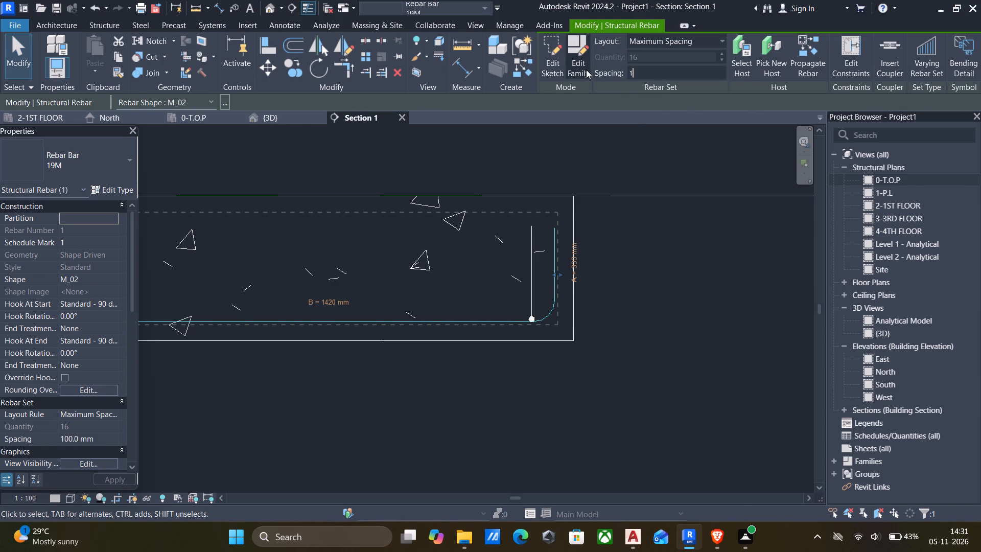
{"action": "type", "text": "50"}
{"action": "key", "text": "Return"}
{"action": "left_click", "coordinate": [659, 268]}
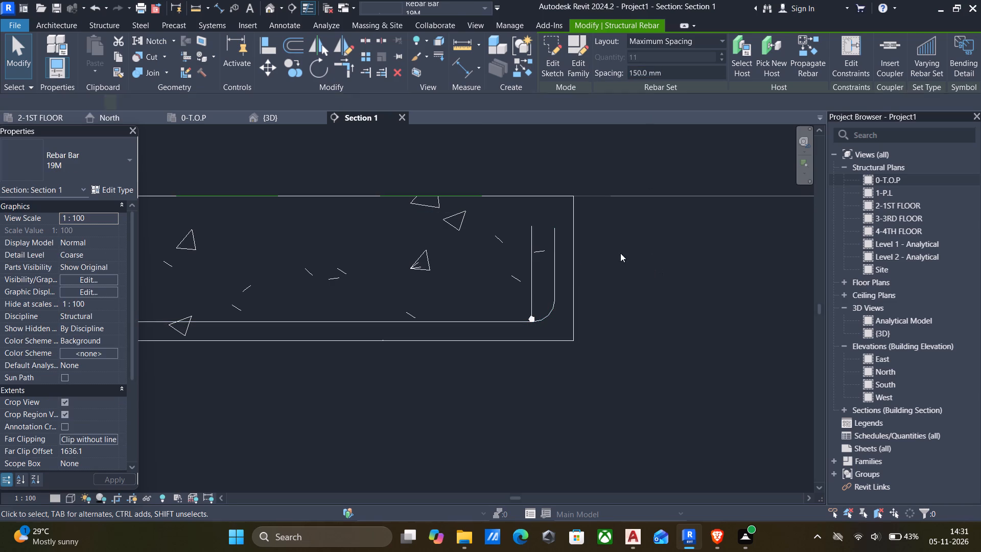
Set the bar running perpendicular to the section to a Maximum Spacing layout with 150 mm spacing.
{"action": "left_click", "coordinate": [530, 252]}
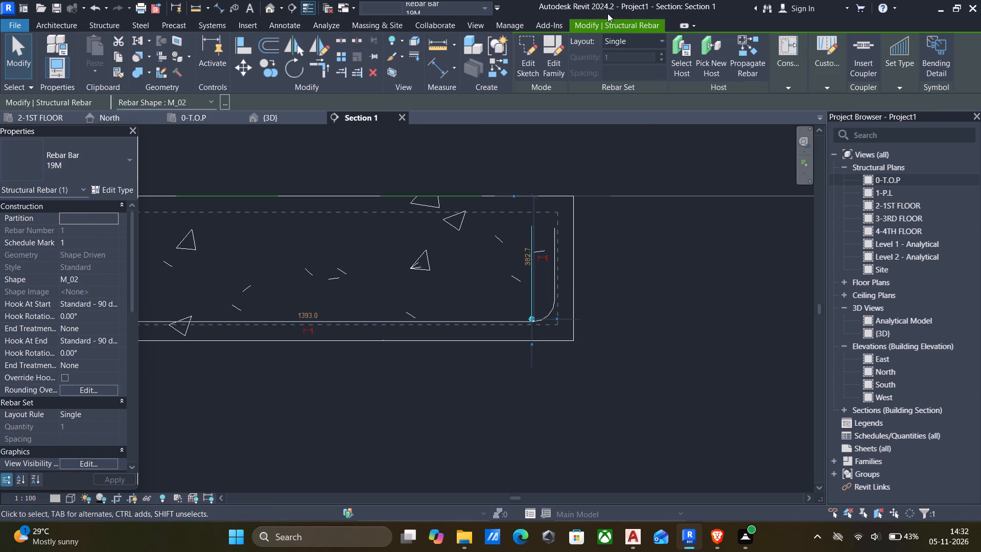
{"action": "left_click", "coordinate": [663, 41]}
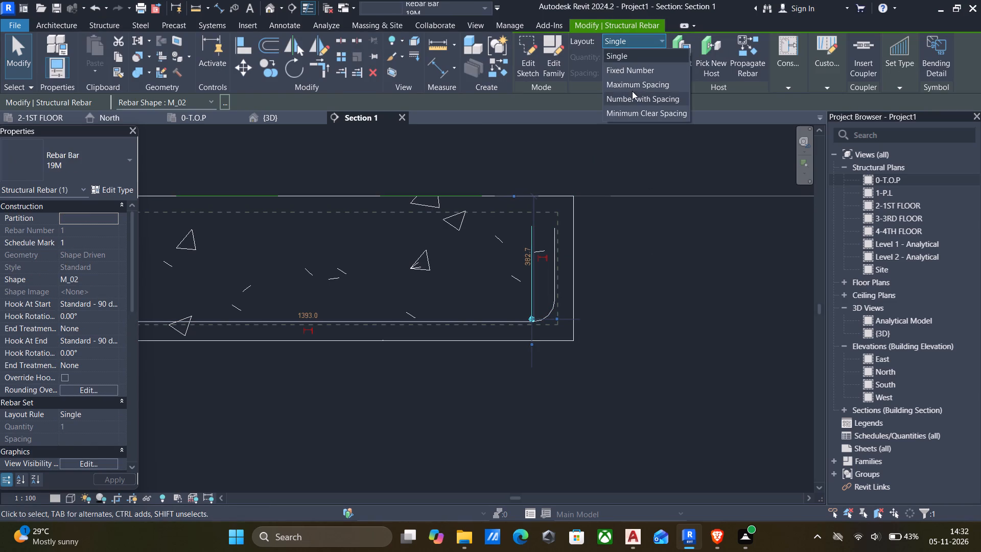
{"action": "left_click", "coordinate": [628, 87]}
{"action": "left_click_drag", "start_coordinate": [643, 73], "coordinate": [569, 76]}
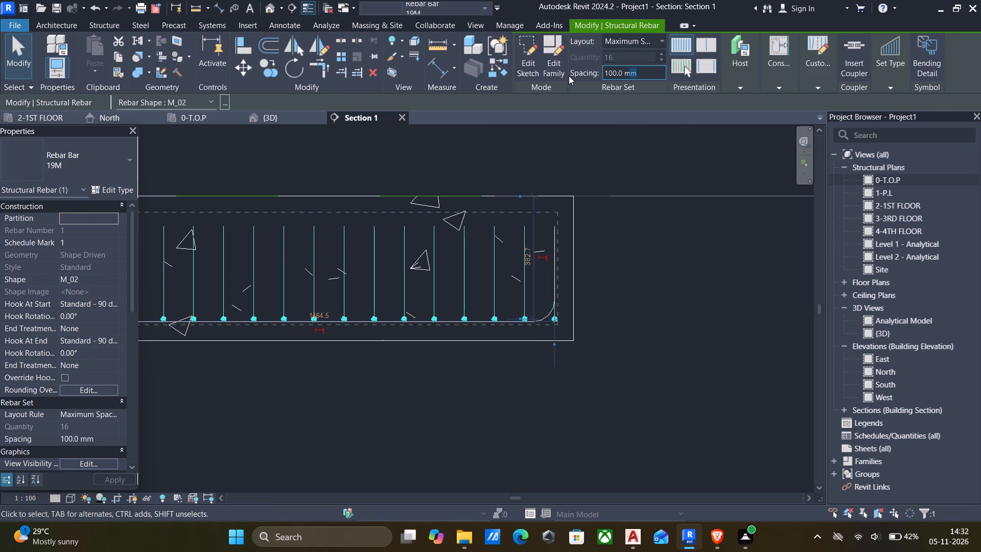
{"action": "left_click_drag", "start_coordinate": [569, 76], "coordinate": [567, 76]}
{"action": "key", "text": "1"}
{"action": "type", "text": "50"}
{"action": "key", "text": "Return"}
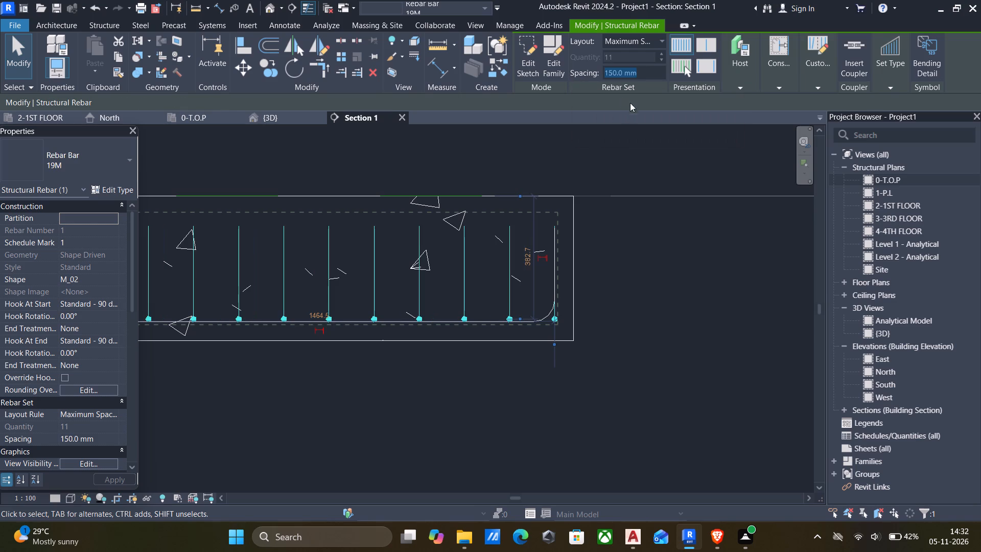
{"action": "left_click", "coordinate": [610, 261]}
{"action": "scroll", "coordinate": [581, 250], "scroll_direction": "down", "scroll_amount": 4}
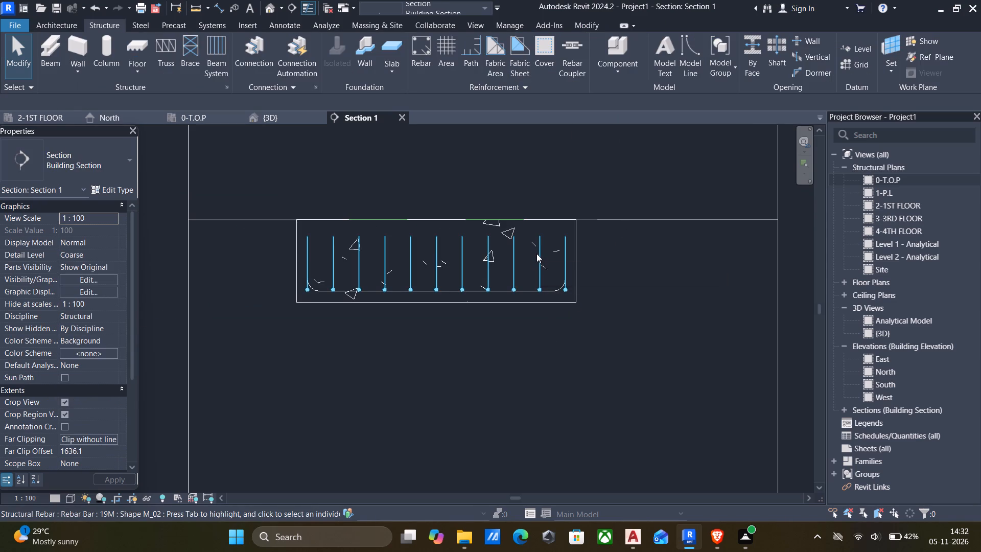
Set the spacing of the perpendicular rebar set to 100 mm.
{"action": "left_click", "coordinate": [537, 254]}
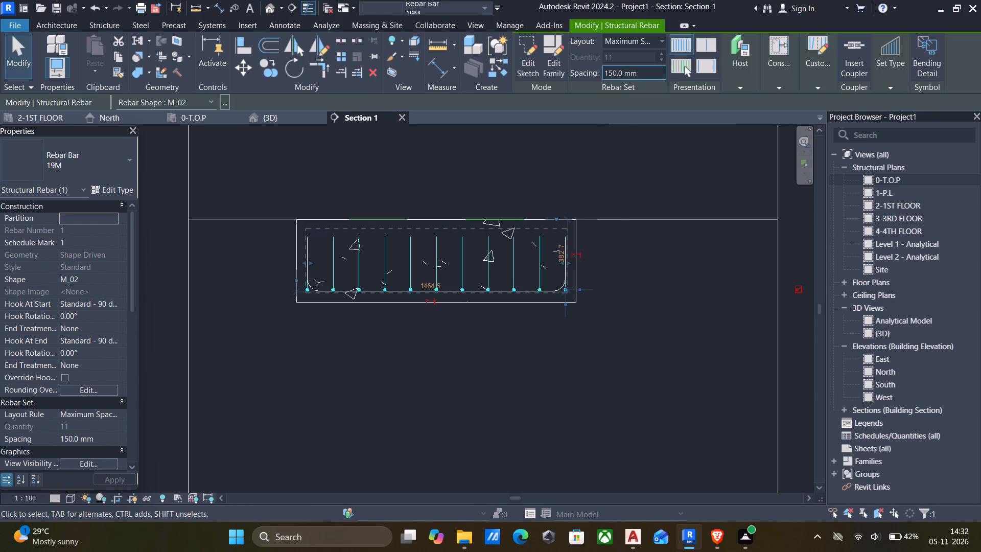
{"action": "left_click_drag", "start_coordinate": [644, 68], "coordinate": [594, 76]}
{"action": "type", "text": "100"}
{"action": "key", "text": "Return"}
{"action": "left_click", "coordinate": [609, 255]}
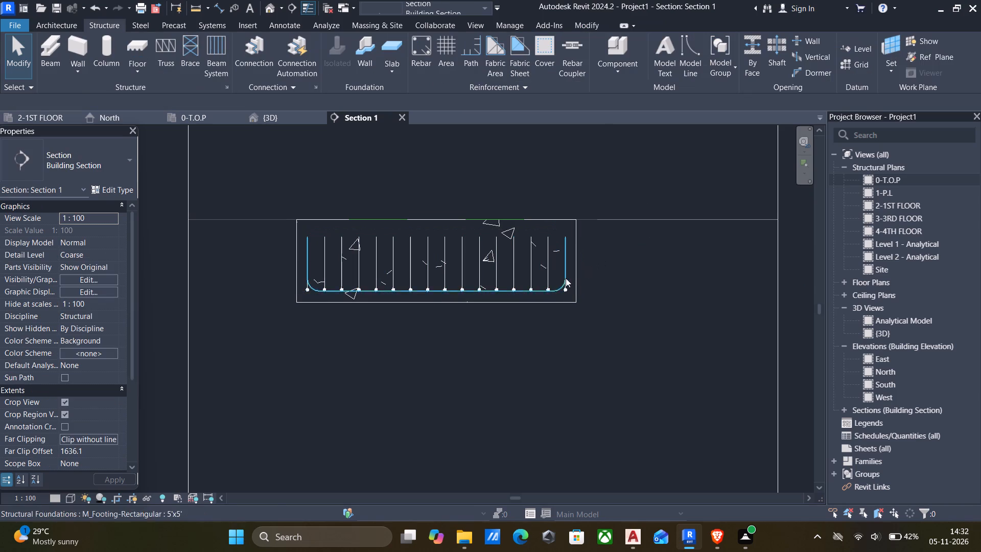
Set the spacing of the U-shaped rebar set in the section plane to 100 mm.
{"action": "left_click", "coordinate": [554, 288]}
{"action": "scroll", "coordinate": [619, 296], "scroll_direction": "up", "scroll_amount": 4}
{"action": "left_click", "coordinate": [621, 296]}
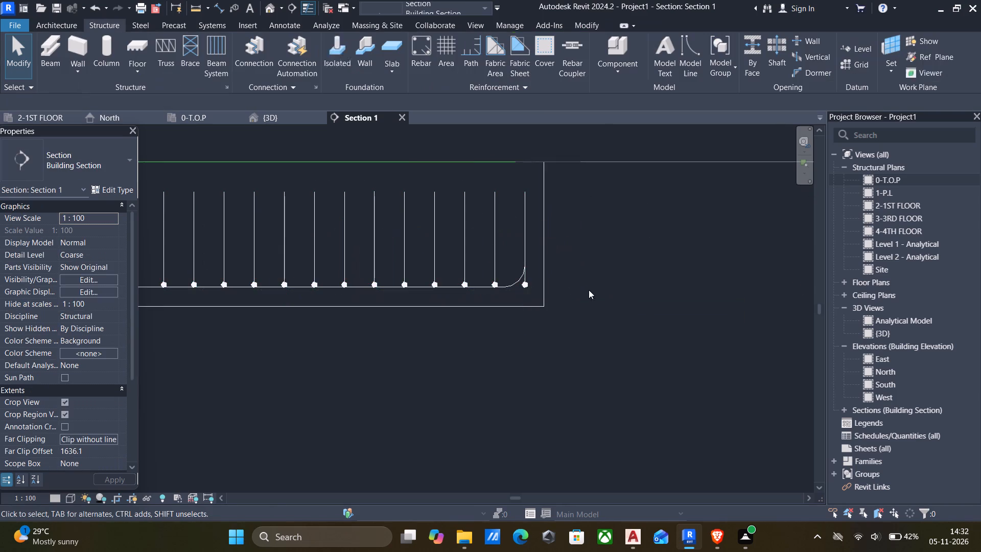
{"action": "left_click", "coordinate": [516, 282]}
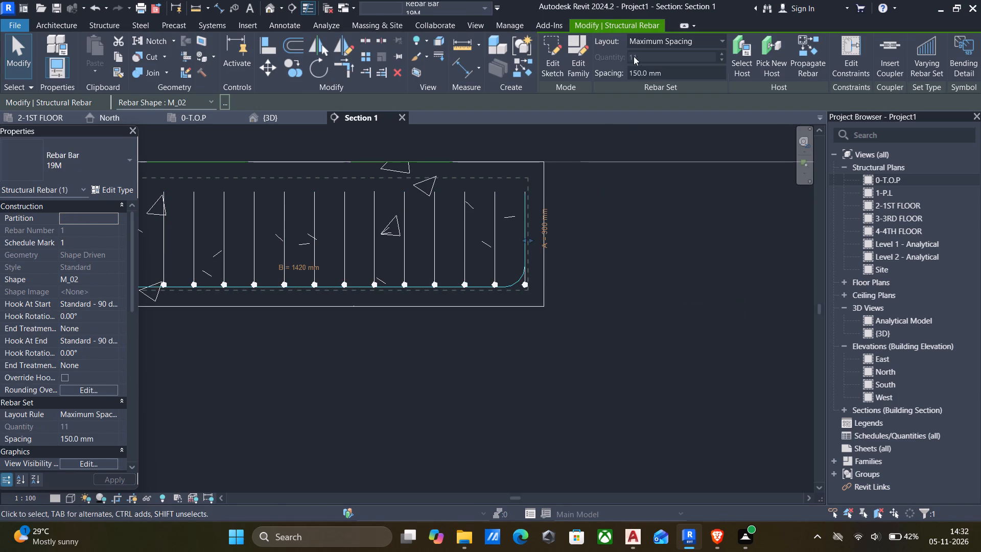
{"action": "left_click_drag", "start_coordinate": [685, 71], "coordinate": [525, 66]}
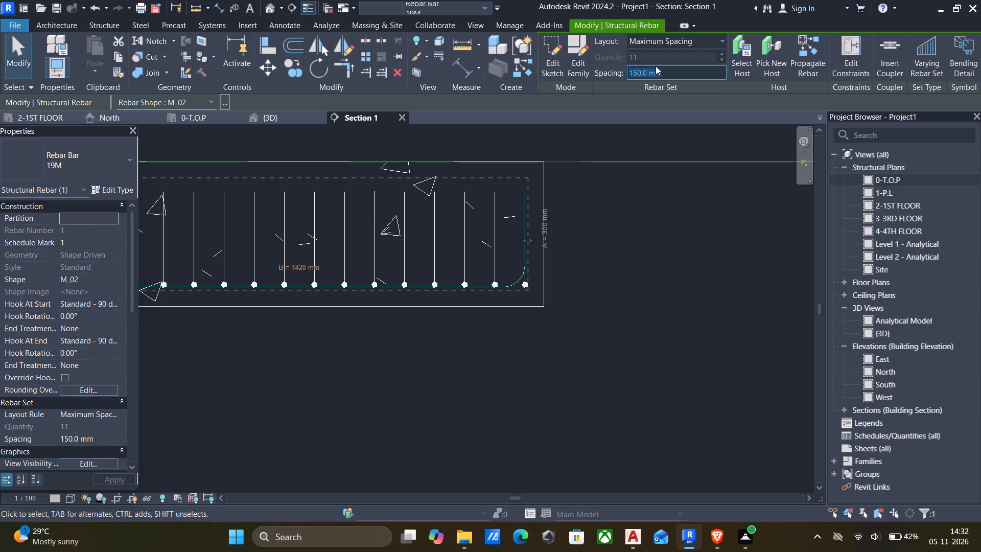
{"action": "key", "text": "1"}
{"action": "type", "text": "00"}
{"action": "key", "text": "Return"}
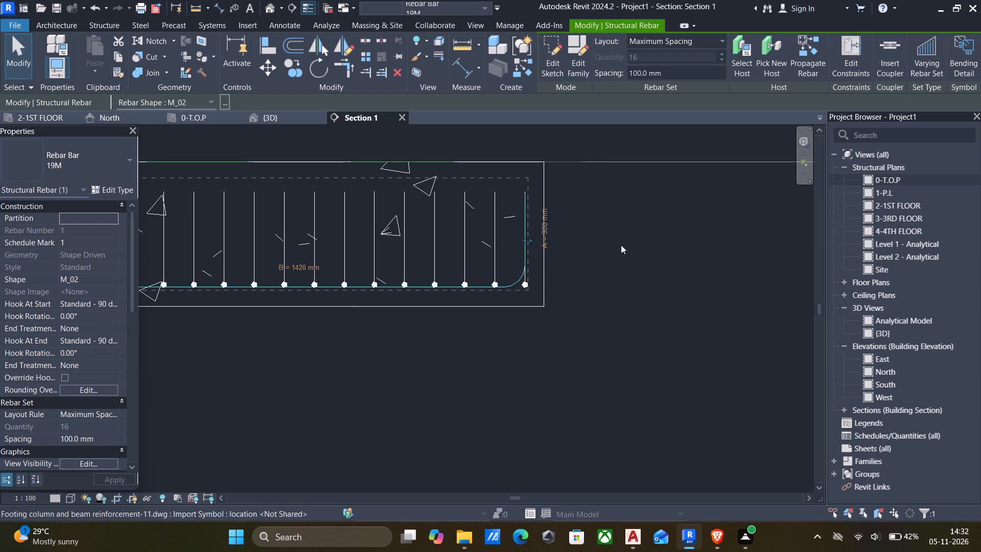
{"action": "left_click", "coordinate": [620, 267]}
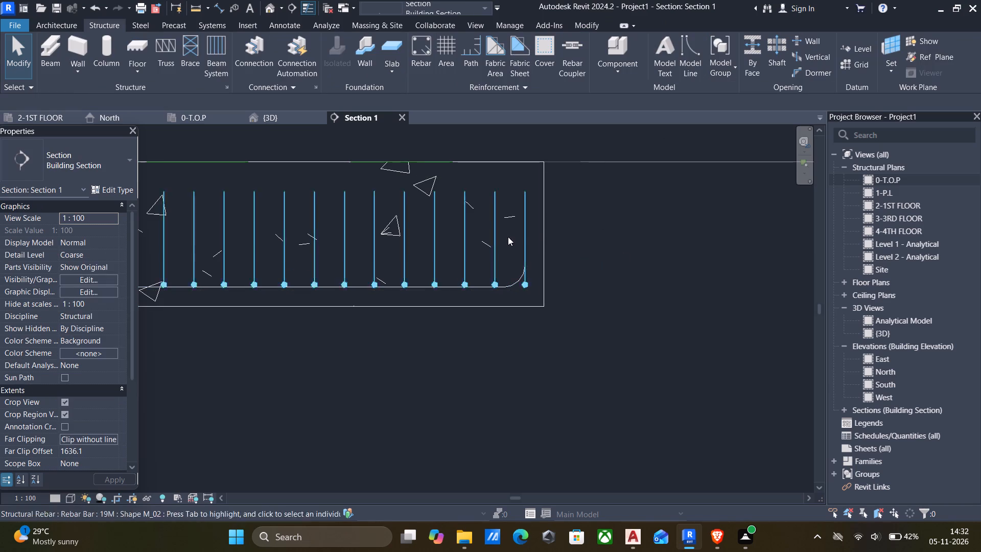
Pull the right end of the perpendicular rebar set inward to about 120 mm from the footing's side face.
{"action": "left_click", "coordinate": [523, 283]}
{"action": "scroll", "coordinate": [524, 240], "scroll_direction": "up", "scroll_amount": 2}
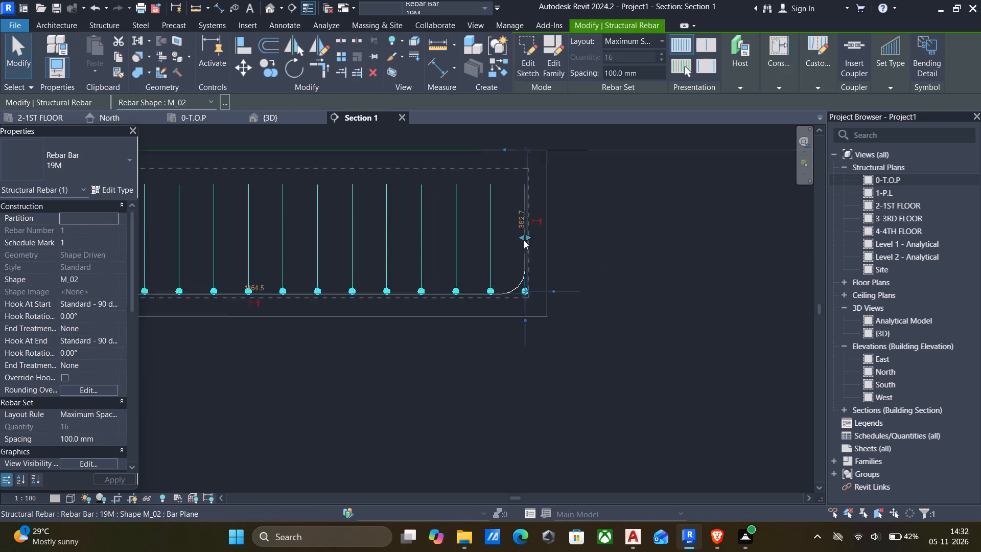
{"action": "scroll", "coordinate": [524, 240], "scroll_direction": "up", "scroll_amount": 2}
{"action": "left_click_drag", "start_coordinate": [521, 237], "coordinate": [492, 237]}
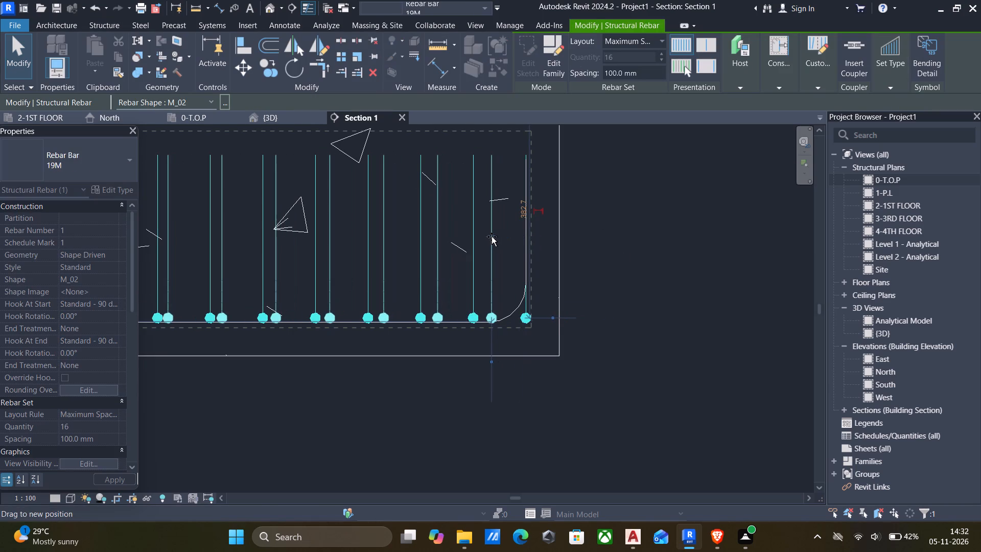
{"action": "left_click_drag", "start_coordinate": [492, 237], "coordinate": [492, 236]}
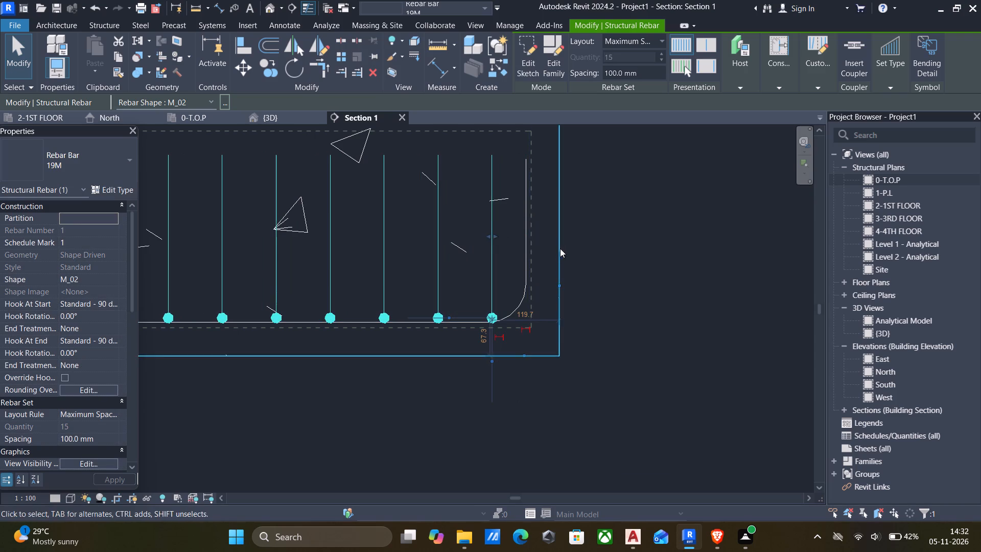
Pull the left end of the perpendicular rebar set inward past the U-bar's bend, and nudge the set up about 5 mm.
{"action": "scroll", "coordinate": [563, 250], "scroll_direction": "down", "scroll_amount": 8}
{"action": "scroll", "coordinate": [307, 240], "scroll_direction": "up", "scroll_amount": 9}
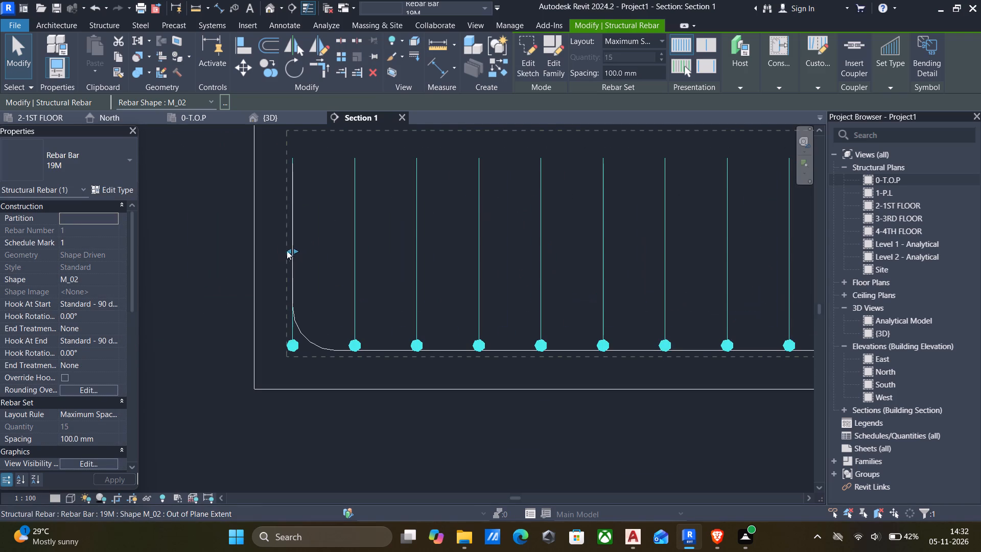
{"action": "left_click_drag", "start_coordinate": [296, 251], "coordinate": [306, 251]}
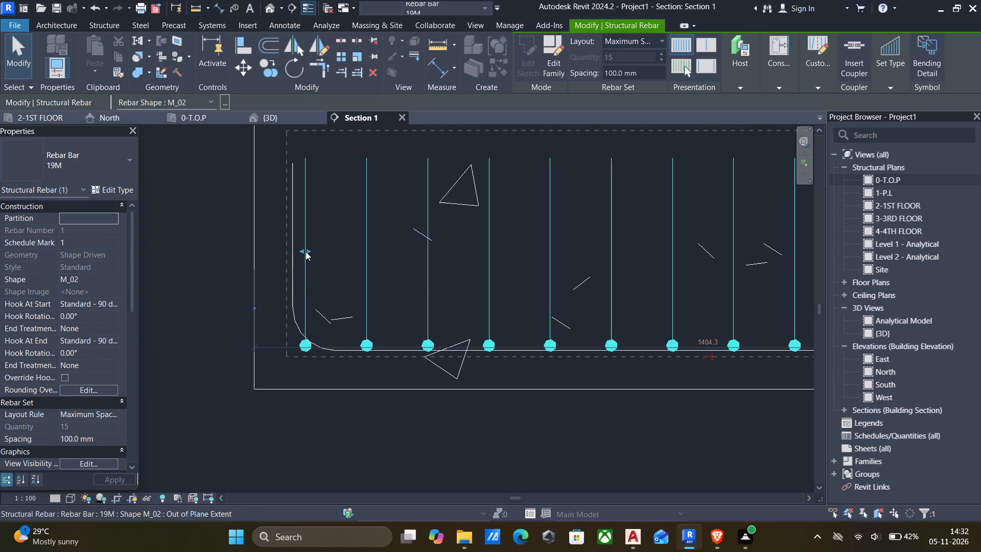
{"action": "scroll", "coordinate": [290, 254], "scroll_direction": "down", "scroll_amount": 3}
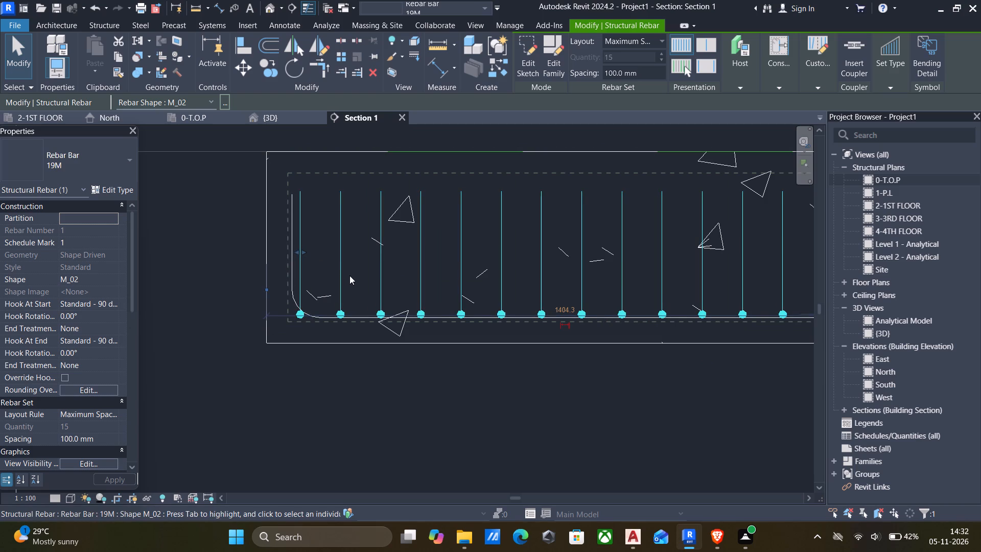
{"action": "key", "text": "Up"}
{"action": "scroll", "coordinate": [502, 326], "scroll_direction": "down", "scroll_amount": 2}
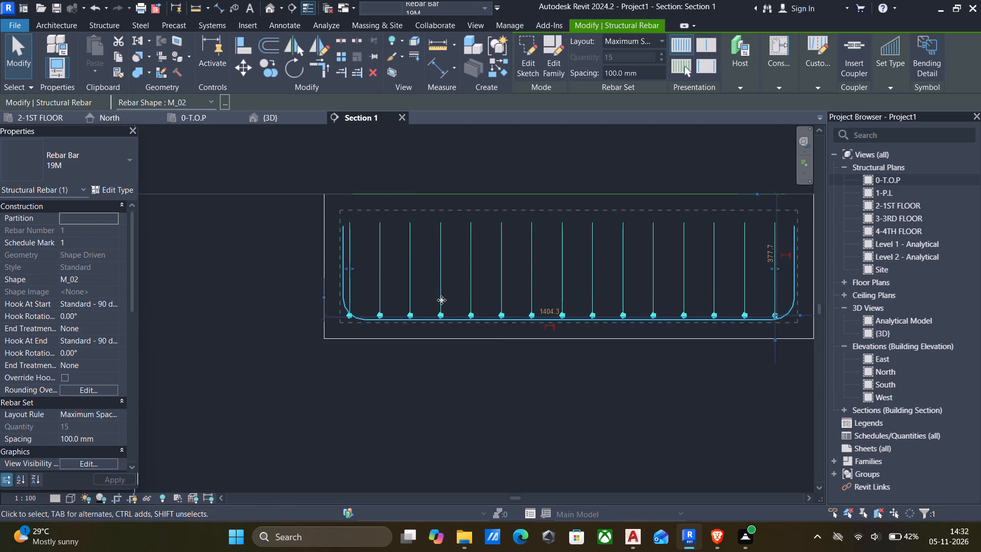
{"action": "left_click_drag", "start_coordinate": [349, 266], "coordinate": [358, 266]}
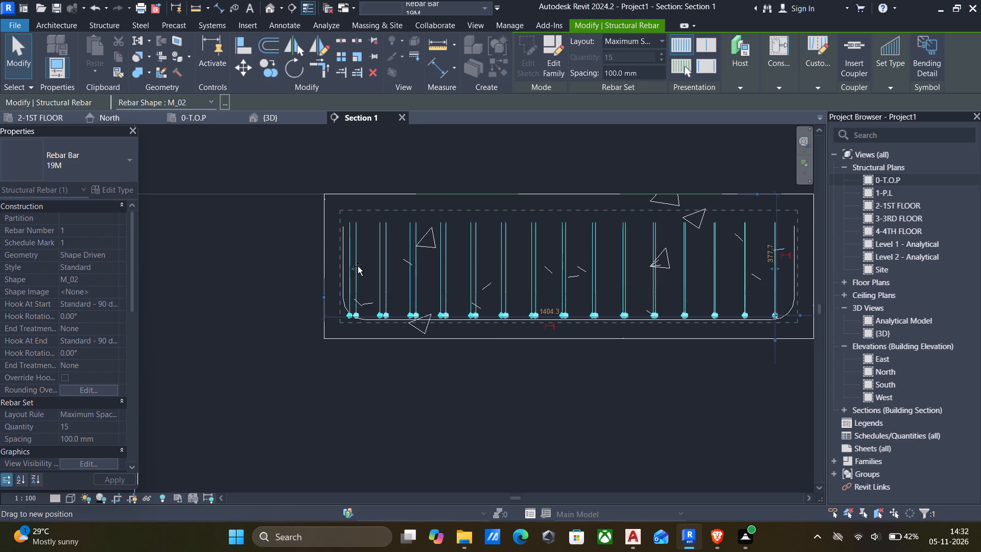
{"action": "left_click_drag", "start_coordinate": [358, 266], "coordinate": [361, 266]}
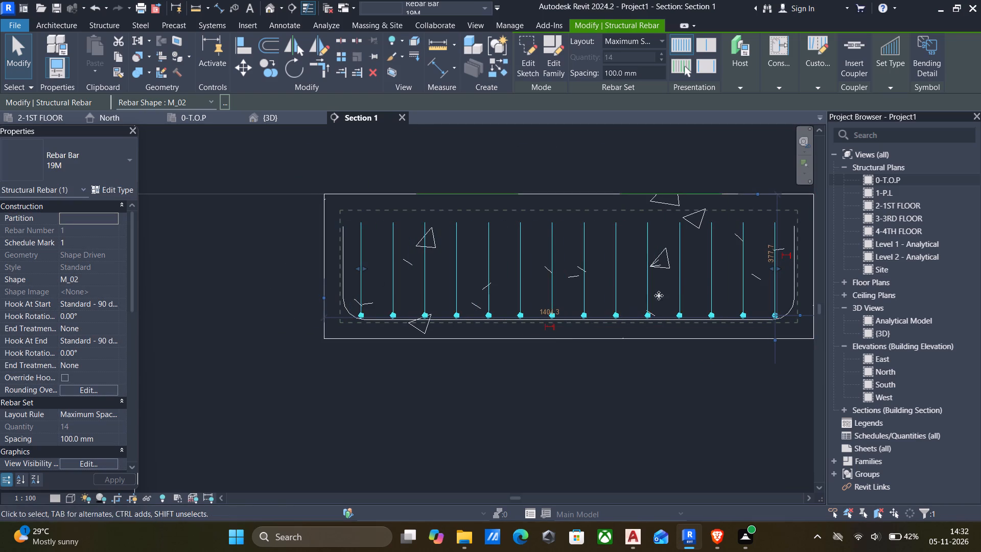
{"action": "scroll", "coordinate": [782, 266], "scroll_direction": "up", "scroll_amount": 3}
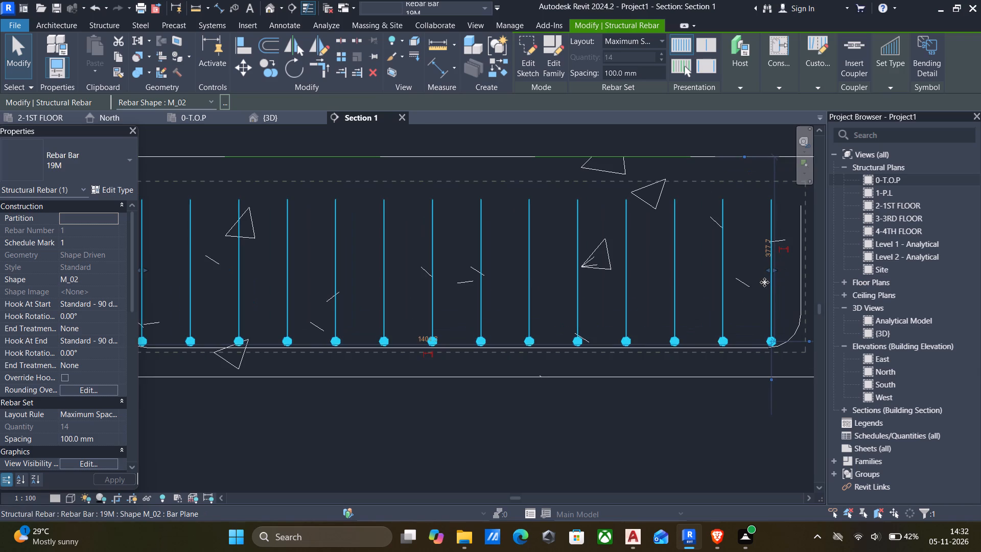
Nudge the perpendicular rebar set down about 4 mm so its bars rest on the U-bar's bottom leg.
{"action": "left_click", "coordinate": [748, 286]}
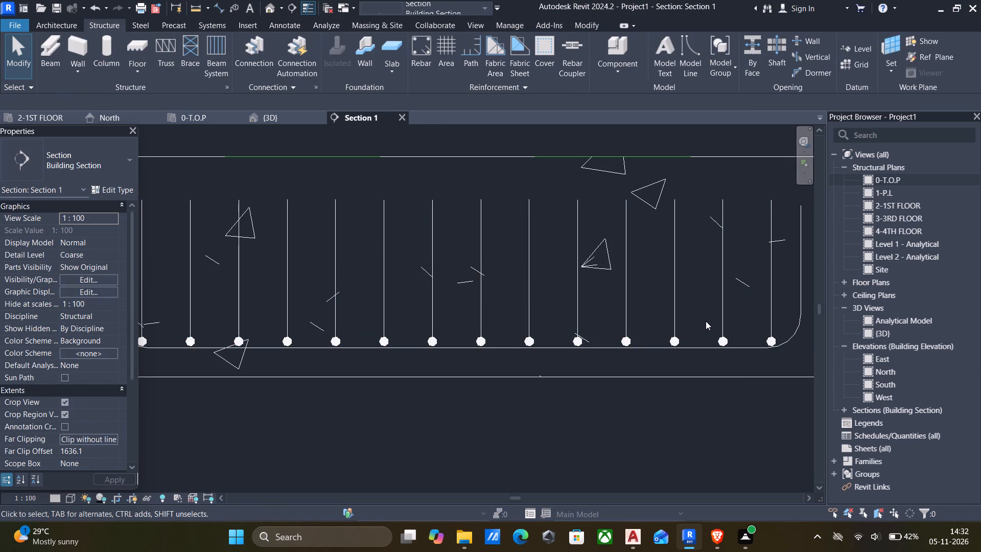
{"action": "scroll", "coordinate": [584, 347], "scroll_direction": "up", "scroll_amount": 5}
{"action": "left_click", "coordinate": [574, 342]}
{"action": "key", "text": "Down"}
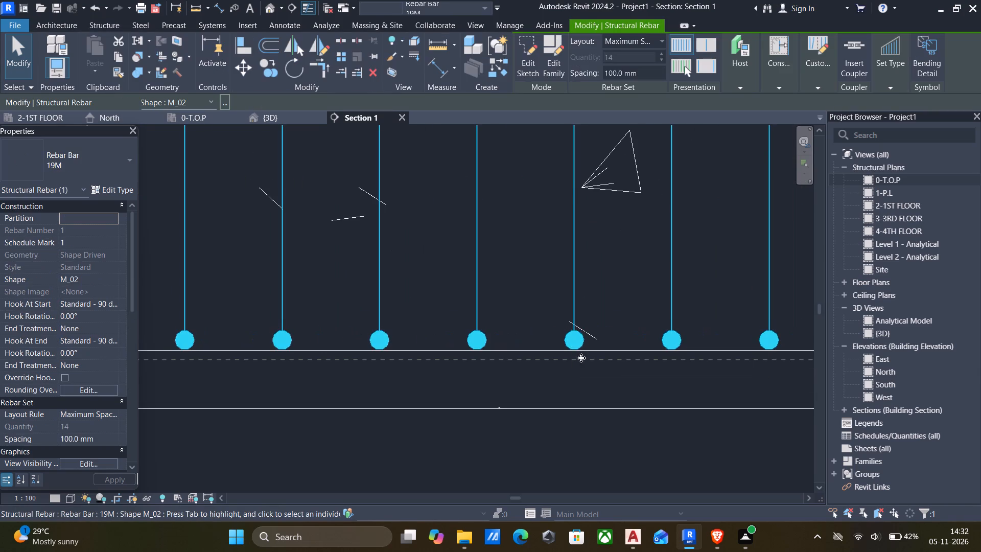
{"action": "scroll", "coordinate": [582, 358], "scroll_direction": "up", "scroll_amount": 4}
{"action": "key", "text": "Down"}
{"action": "scroll", "coordinate": [570, 356], "scroll_direction": "up", "scroll_amount": 4}
{"action": "key", "text": "Up"}
{"action": "scroll", "coordinate": [576, 344], "scroll_direction": "up", "scroll_amount": 5}
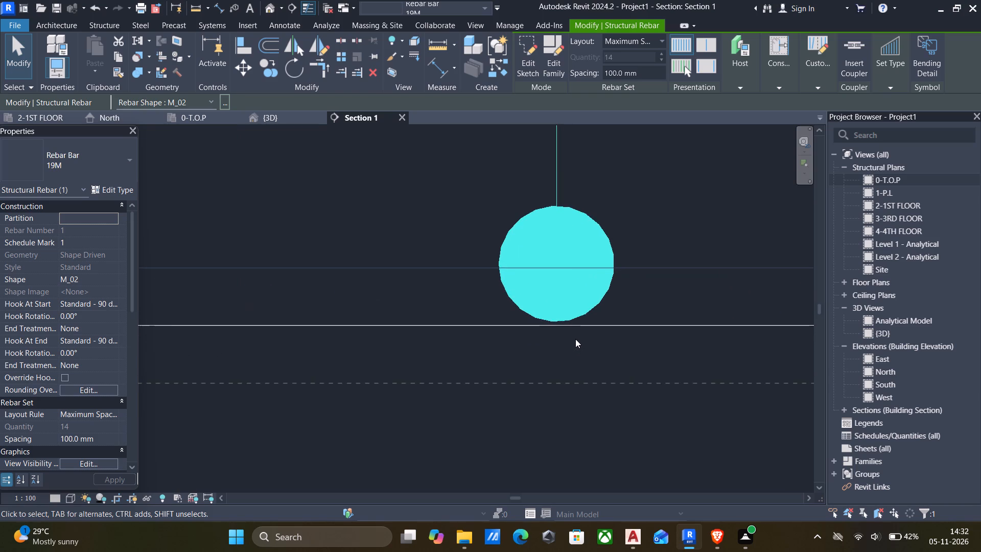
{"action": "scroll", "coordinate": [563, 326], "scroll_direction": "up", "scroll_amount": 4}
{"action": "key", "text": "Down"}
{"action": "key", "text": "Down"}
{"action": "scroll", "coordinate": [525, 334], "scroll_direction": "down", "scroll_amount": 2}
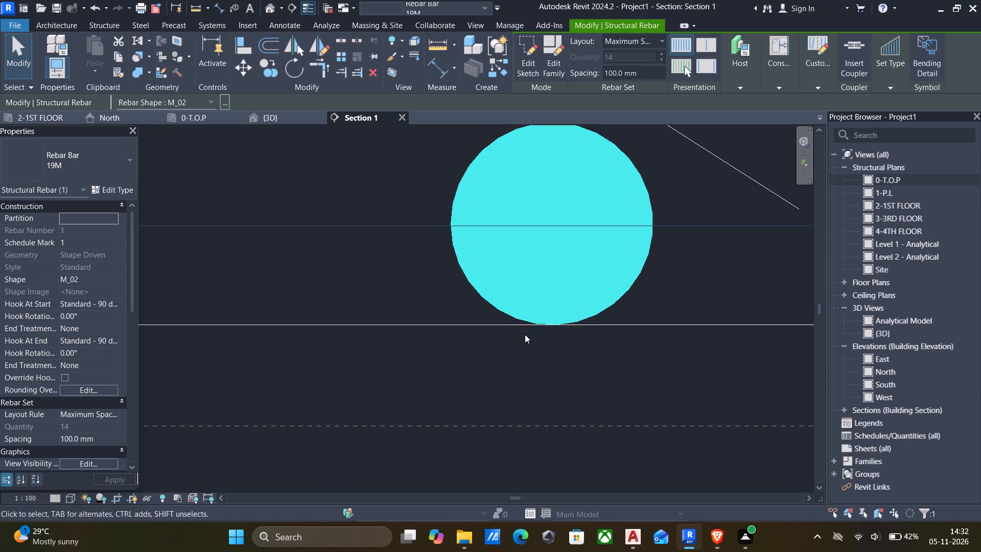
{"action": "scroll", "coordinate": [525, 334], "scroll_direction": "down", "scroll_amount": 20}
{"action": "scroll", "coordinate": [525, 334], "scroll_direction": "down", "scroll_amount": 6}
{"action": "left_click", "coordinate": [635, 338]}
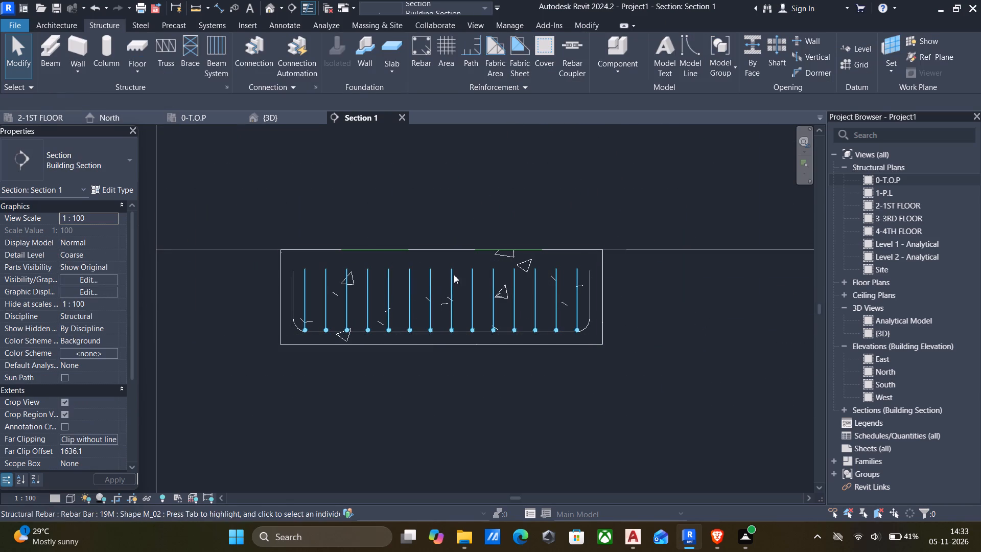
Select both 19M rebar sets in the footing section, the perpendicular bars together with the U-shaped bars.
{"action": "left_click", "coordinate": [516, 275]}
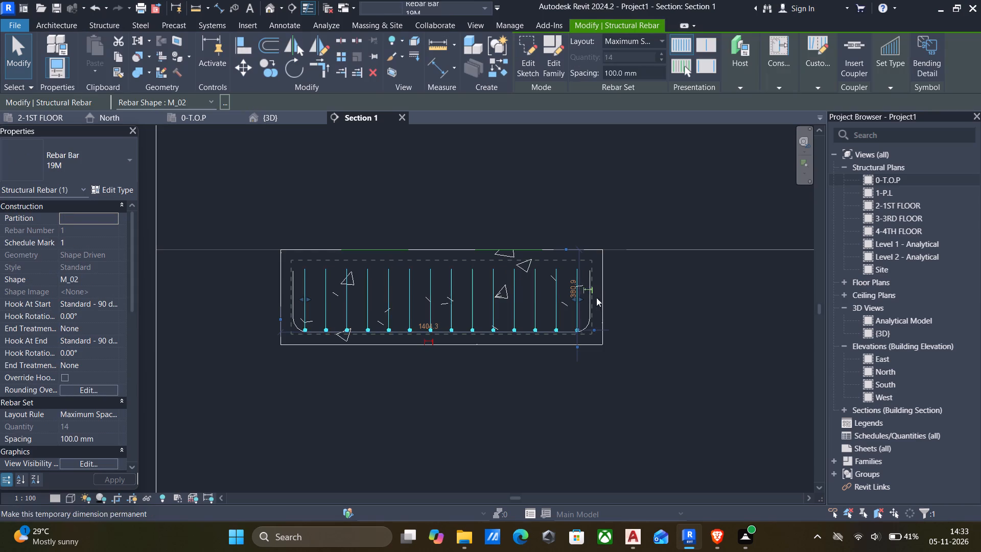
{"action": "scroll", "coordinate": [300, 282], "scroll_direction": "up", "scroll_amount": 6}
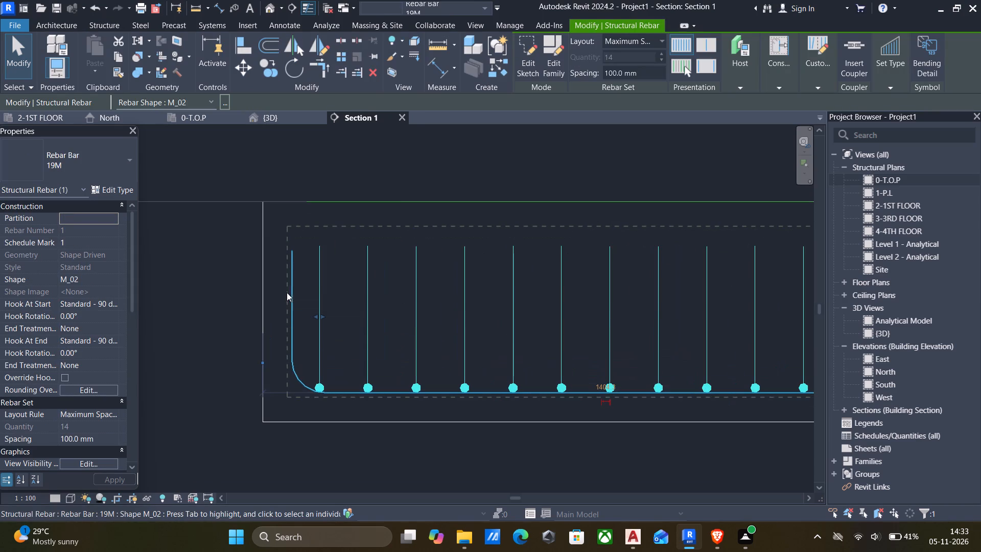
{"action": "left_click", "coordinate": [294, 290], "text": "ctrl"}
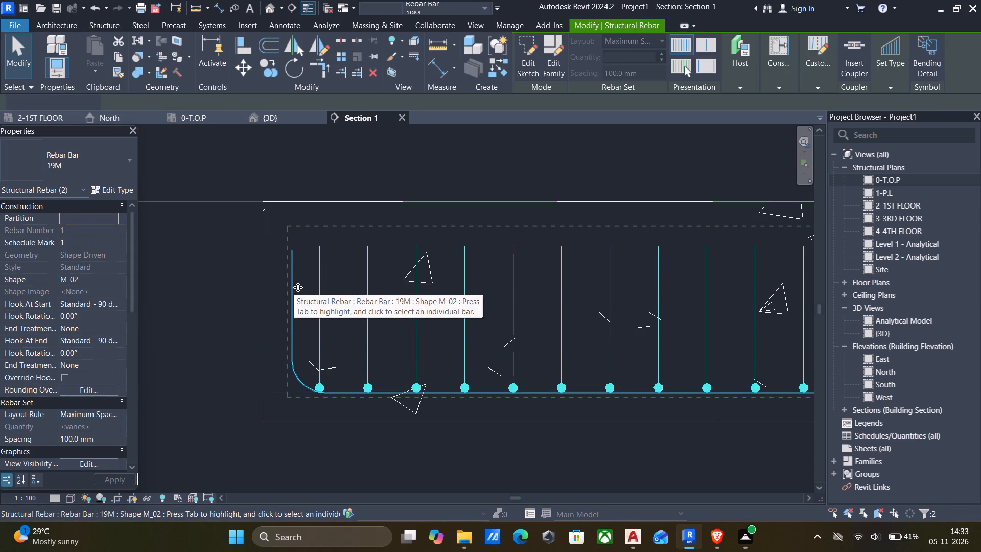
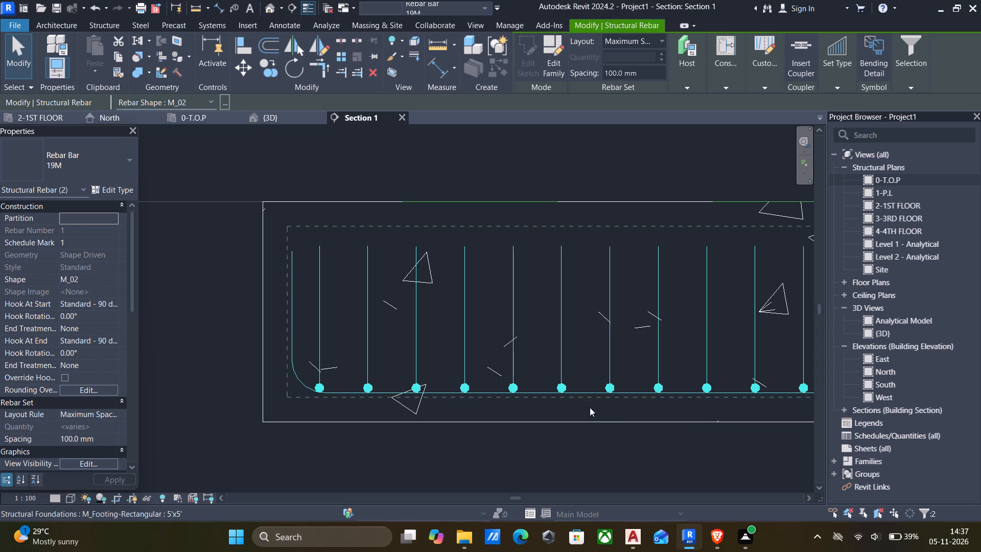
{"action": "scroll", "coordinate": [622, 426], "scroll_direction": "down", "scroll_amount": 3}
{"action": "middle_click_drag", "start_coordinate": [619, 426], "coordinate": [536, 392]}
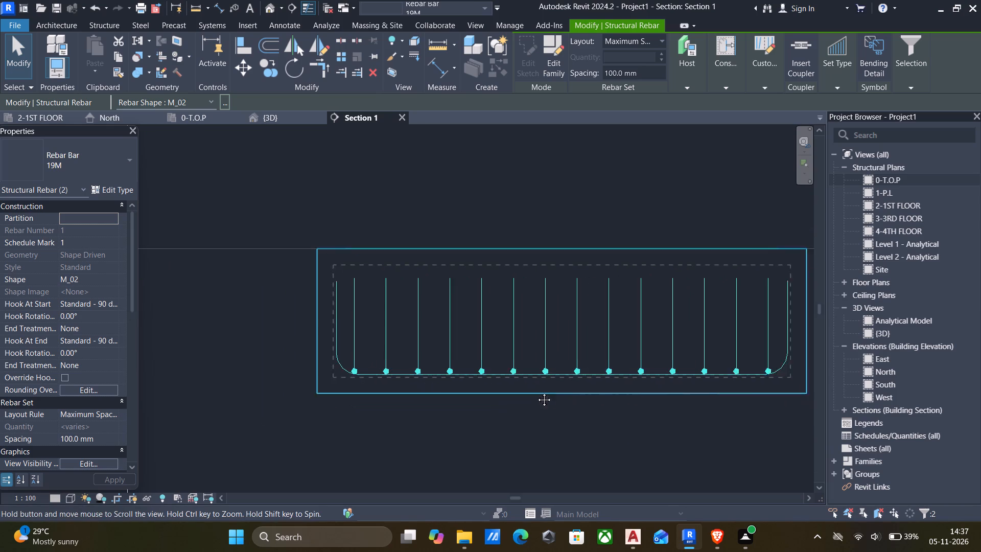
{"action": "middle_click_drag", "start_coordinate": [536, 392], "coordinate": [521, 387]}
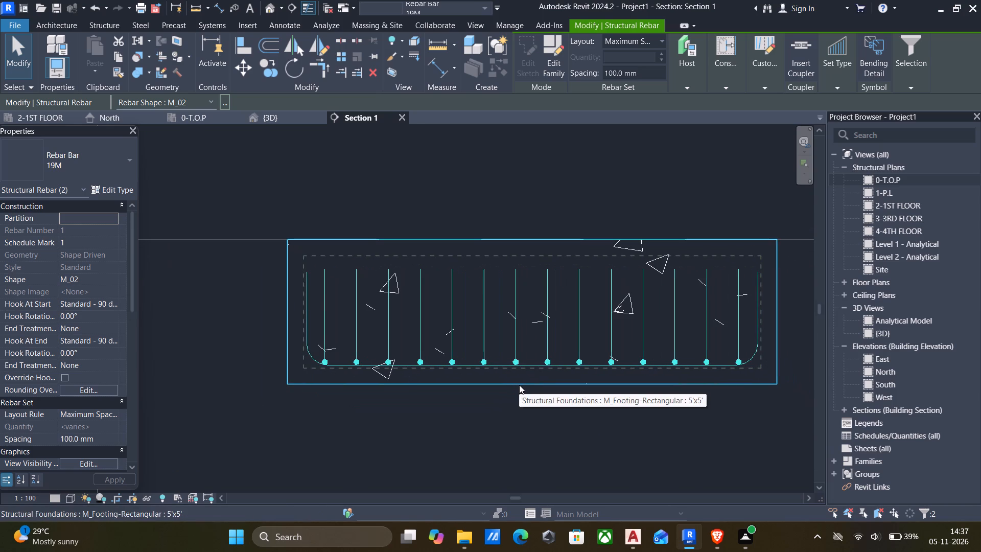
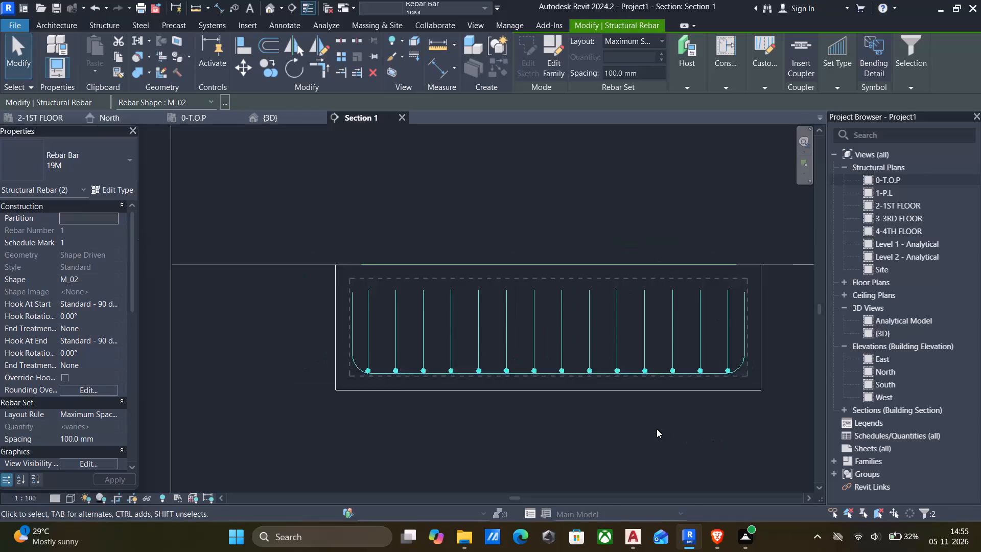
Show both 19M rebar sets in the sectioned footing unobscured in the {3D} view.
{"action": "scroll", "coordinate": [657, 429], "scroll_direction": "down", "scroll_amount": 2}
{"action": "middle_click_drag", "start_coordinate": [681, 430], "coordinate": [578, 391]}
{"action": "scroll", "coordinate": [475, 294], "scroll_direction": "up", "scroll_amount": 4}
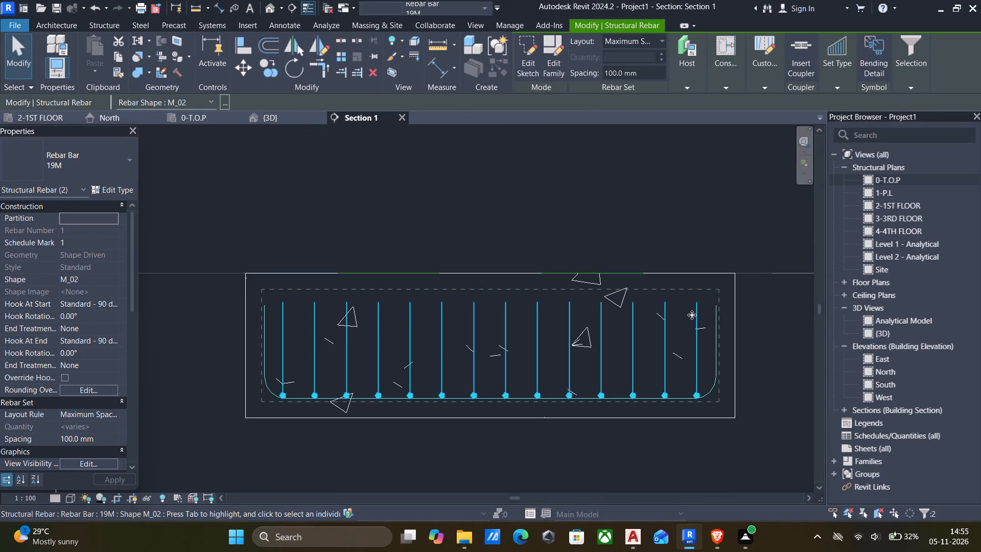
{"action": "key", "text": "Escape"}
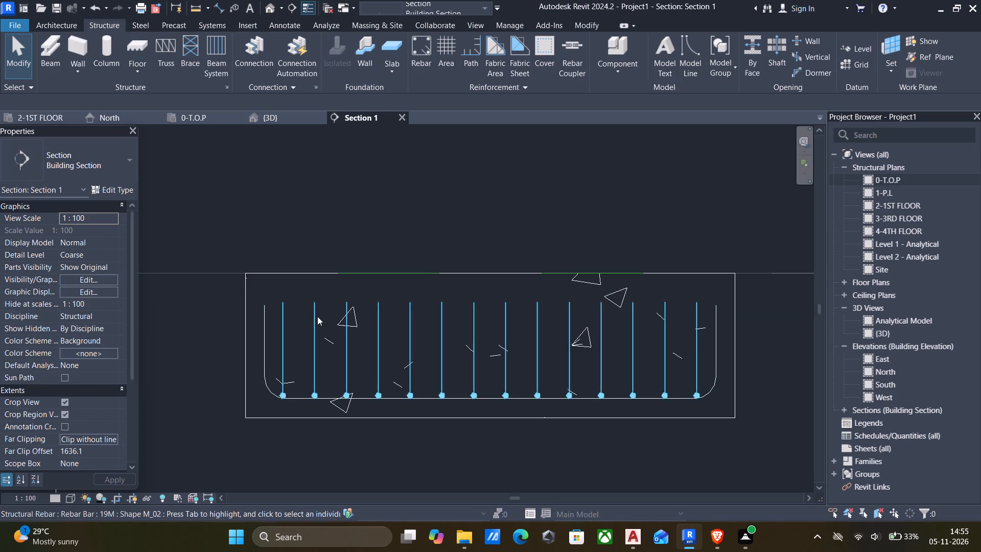
{"action": "left_click", "coordinate": [262, 326]}
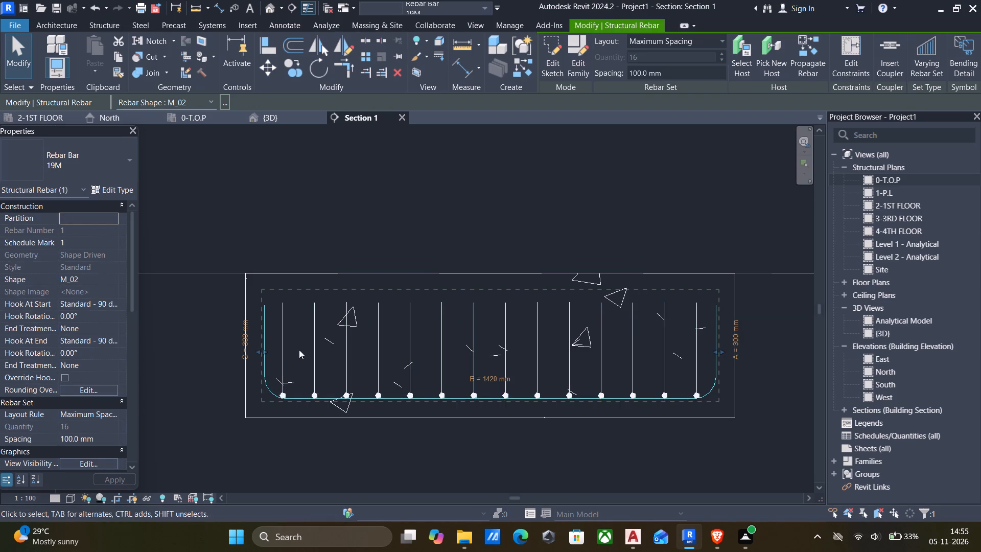
{"action": "left_click", "coordinate": [310, 340], "text": "ctrl"}
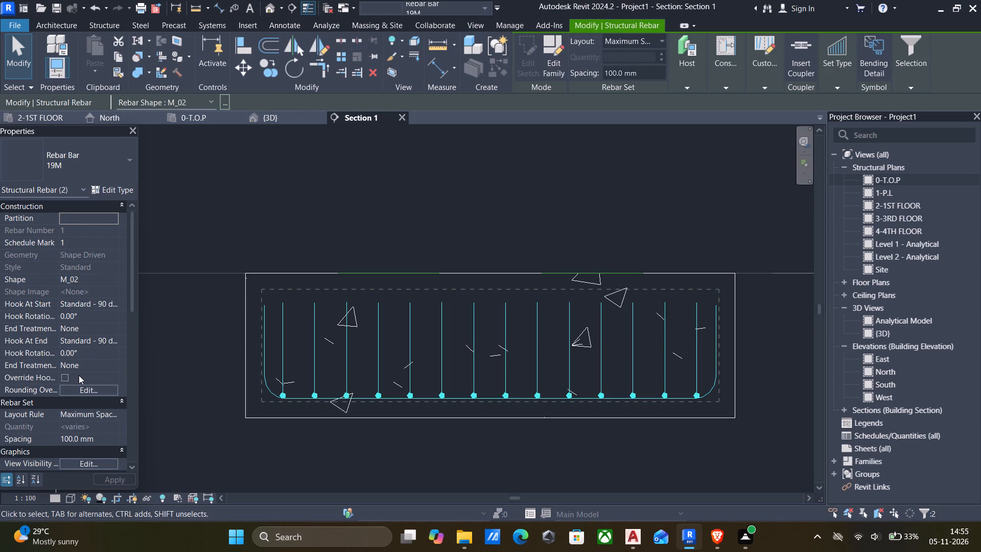
{"action": "scroll", "coordinate": [86, 385], "scroll_direction": "down", "scroll_amount": 4}
{"action": "left_click", "coordinate": [87, 324]}
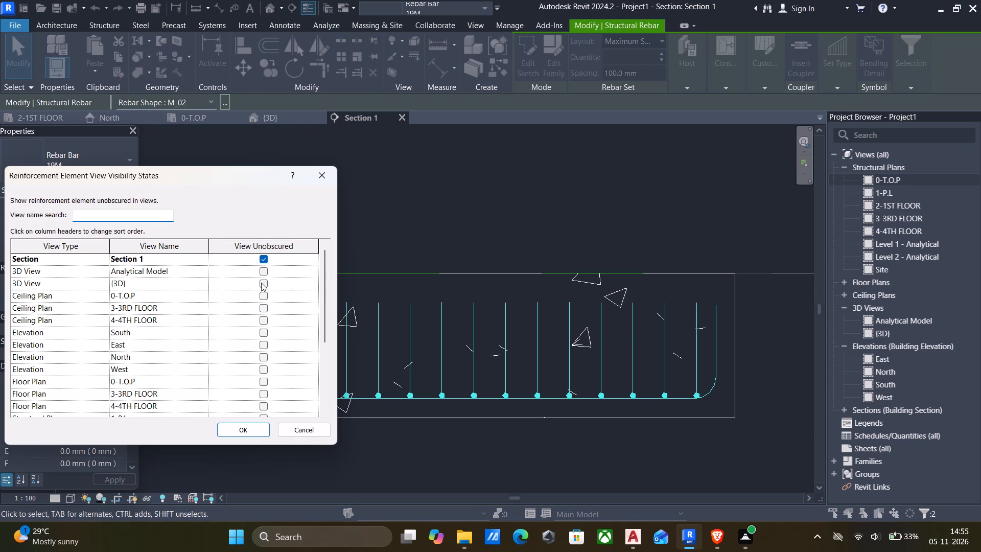
{"action": "left_click", "coordinate": [261, 283]}
{"action": "left_click", "coordinate": [239, 428]}
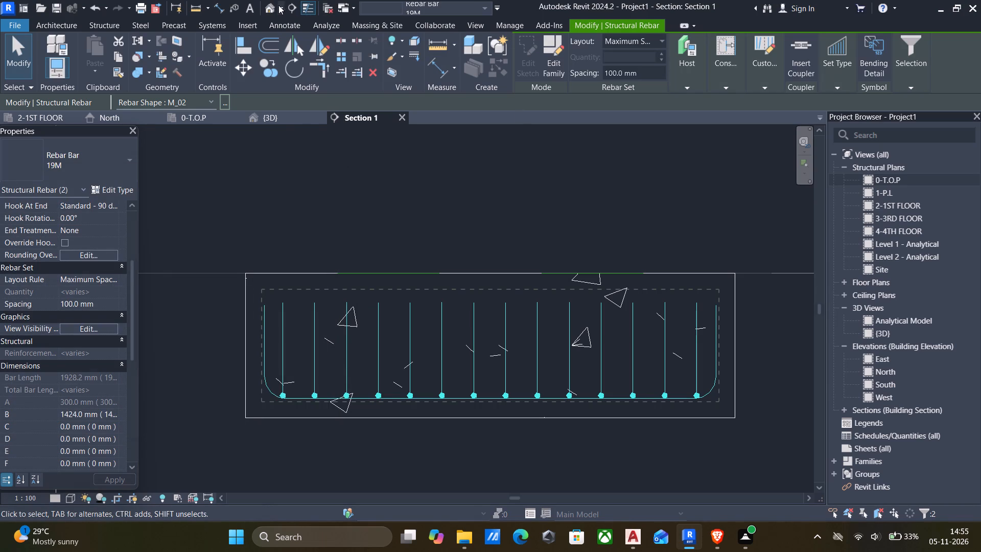
Open the {3D} view and examine the two-way rebar cage inside the reinforced footing.
{"action": "left_click", "coordinate": [271, 5]}
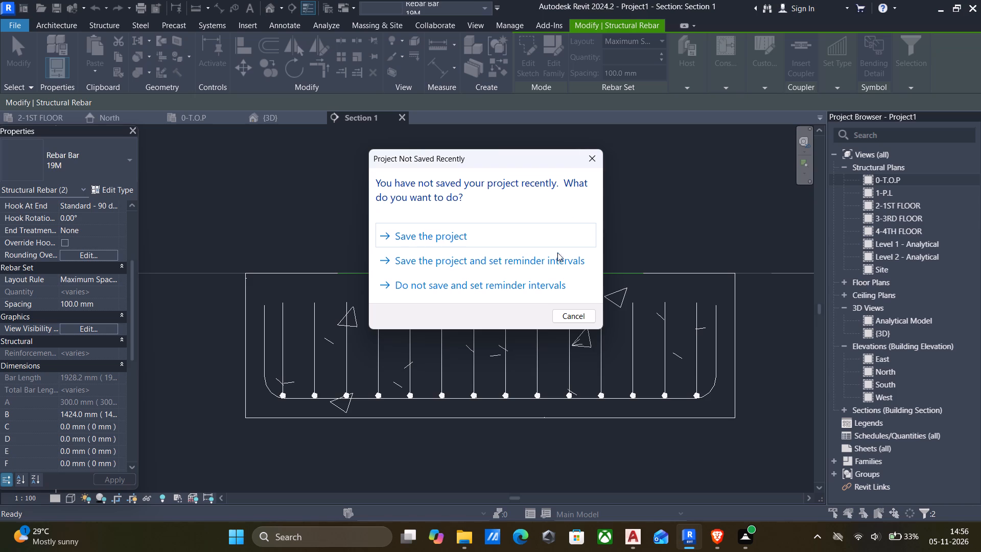
{"action": "left_click", "coordinate": [570, 314]}
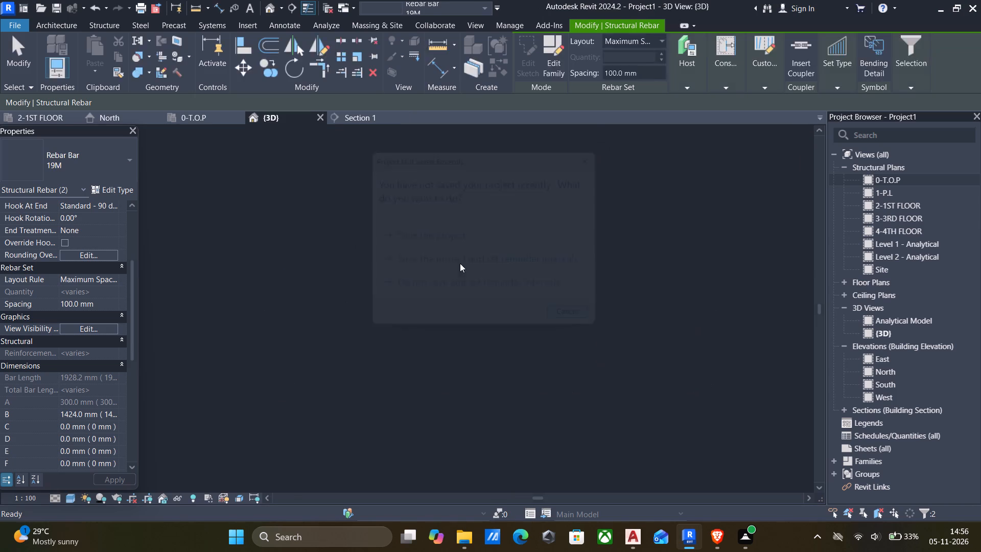
{"action": "middle_click_drag", "start_coordinate": [476, 280], "coordinate": [544, 270]}
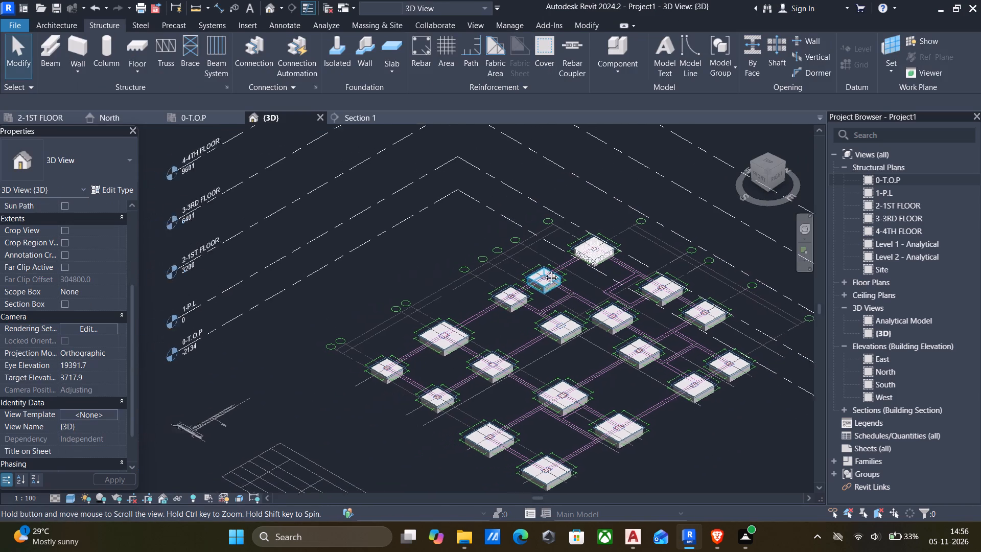
{"action": "middle_click_drag", "start_coordinate": [544, 270], "coordinate": [557, 226]}
{"action": "scroll", "coordinate": [608, 189], "scroll_direction": "up", "scroll_amount": 16}
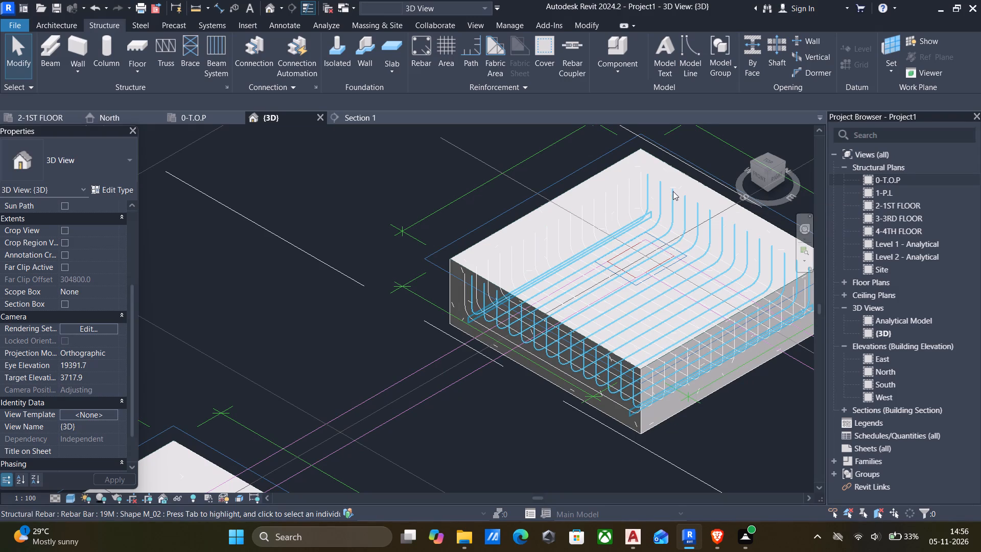
{"action": "middle_click_drag", "start_coordinate": [625, 206], "coordinate": [488, 223]}
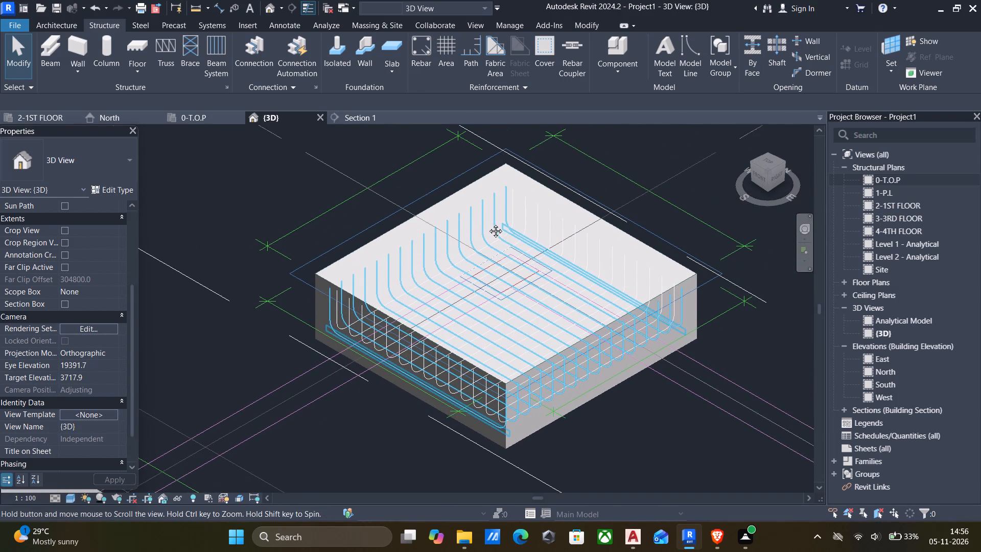
{"action": "middle_click_drag", "start_coordinate": [488, 223], "coordinate": [487, 225]}
{"action": "scroll", "coordinate": [501, 201], "scroll_direction": "up", "scroll_amount": 3}
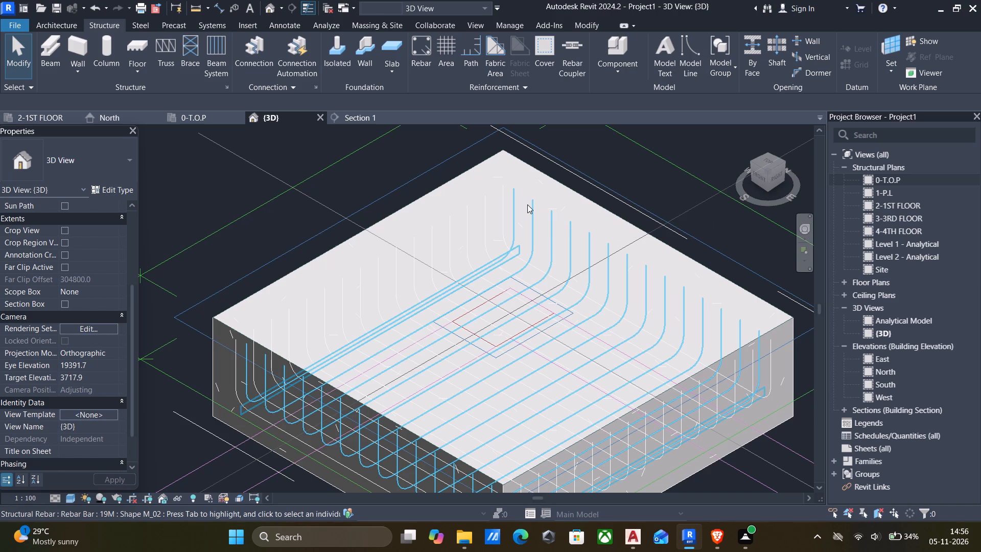
{"action": "scroll", "coordinate": [495, 189], "scroll_direction": "down", "scroll_amount": 4}
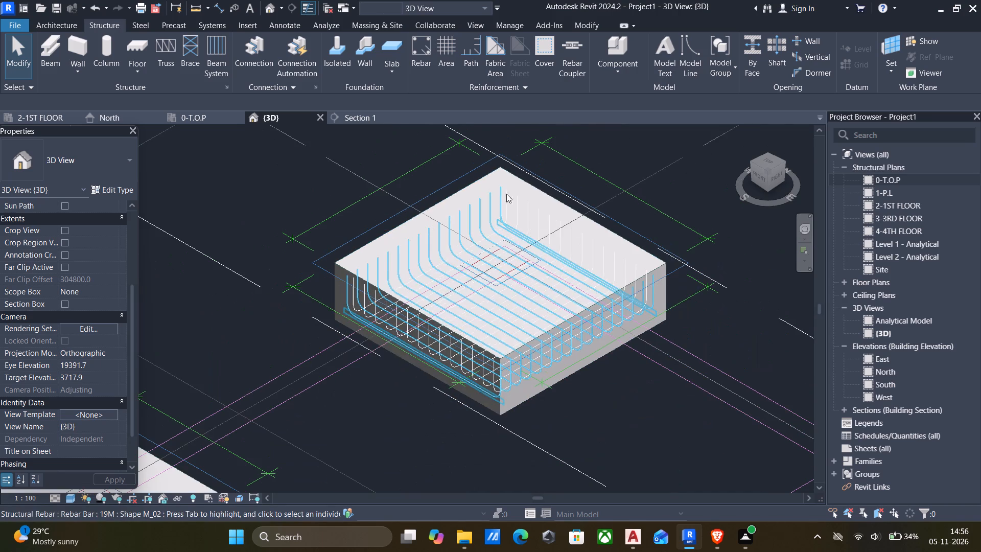
{"action": "scroll", "coordinate": [533, 214], "scroll_direction": "down", "scroll_amount": 3}
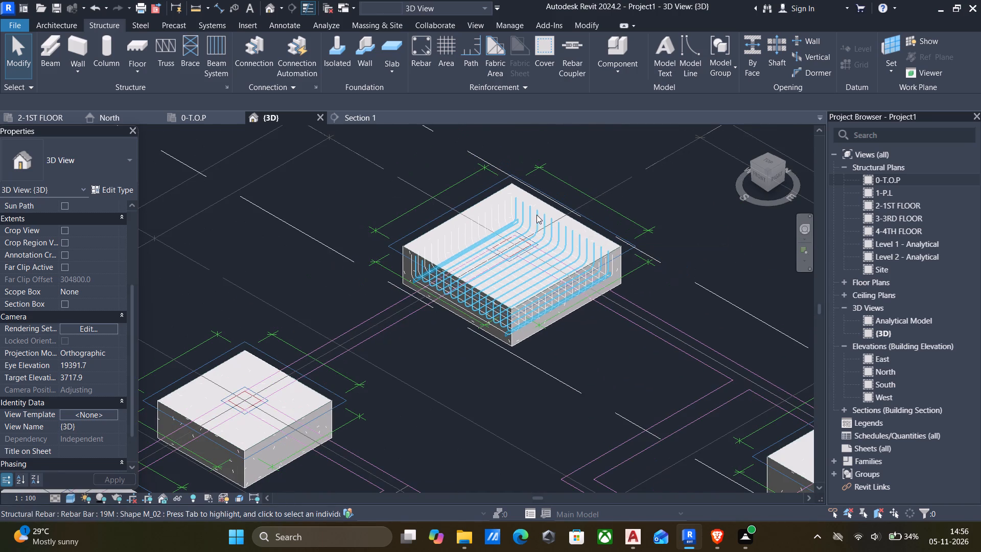
{"action": "scroll", "coordinate": [500, 225], "scroll_direction": "down", "scroll_amount": 3}
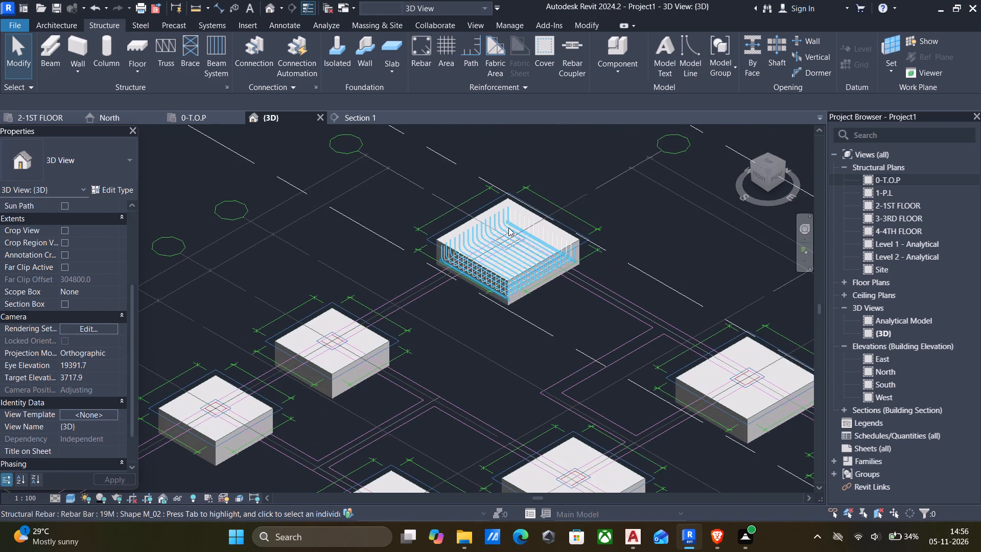
{"action": "middle_click_drag", "start_coordinate": [594, 255], "coordinate": [515, 245]}
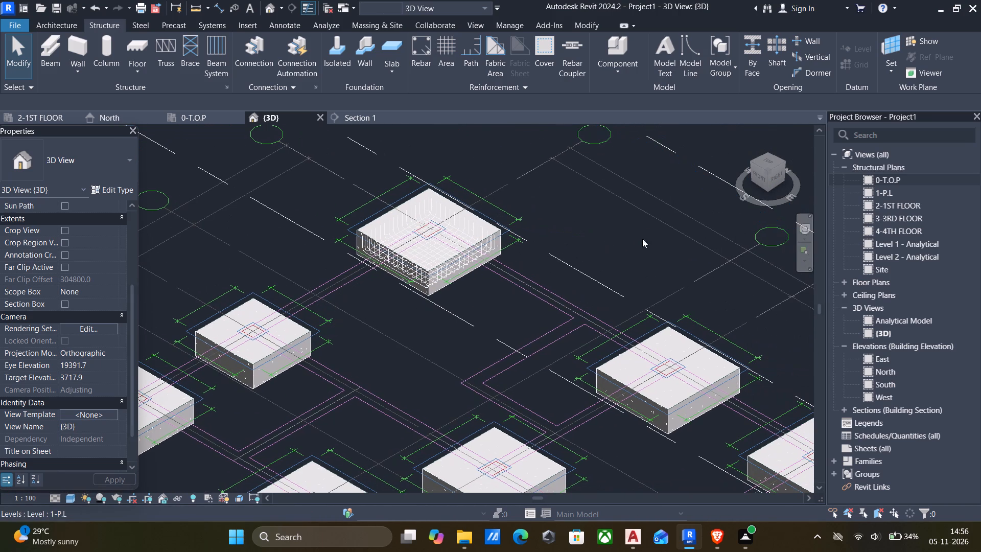
In the 0-T.O.P structural plan, move Section 1 from the F-1 footing on grid 1 to the F-2 footing on grid 3.
{"action": "double_click", "coordinate": [868, 184]}
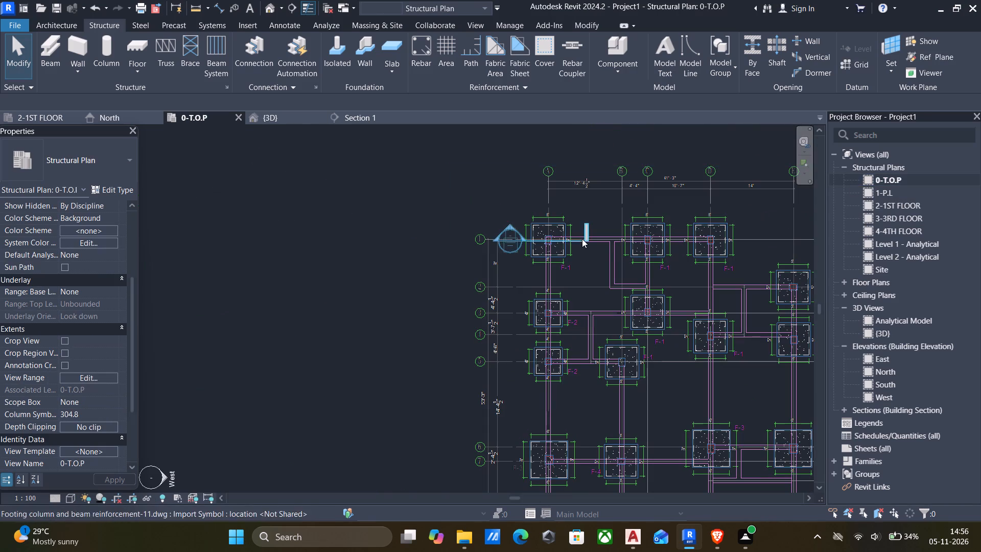
{"action": "scroll", "coordinate": [581, 238], "scroll_direction": "up", "scroll_amount": 5}
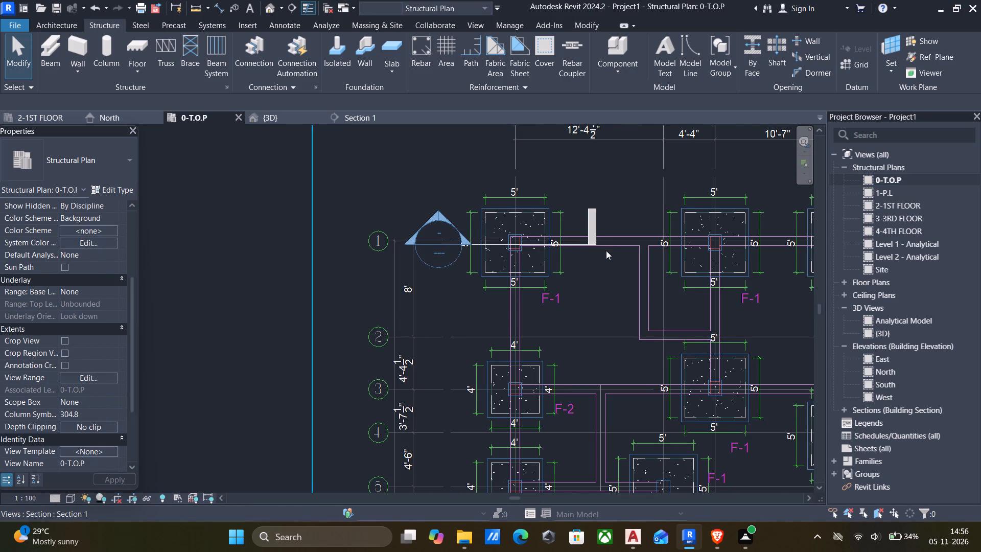
{"action": "left_click", "coordinate": [594, 233]}
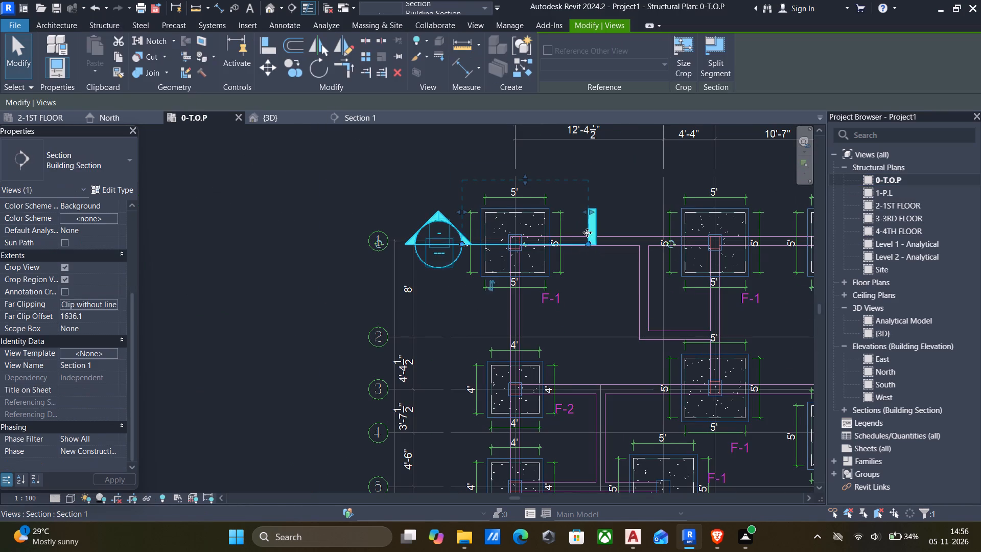
{"action": "type", "text": "mv"}
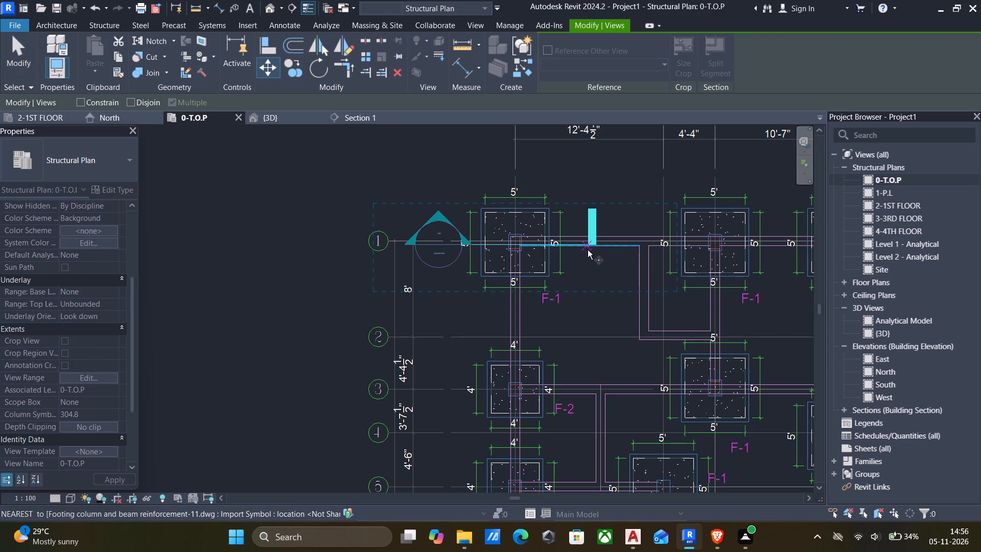
{"action": "scroll", "coordinate": [588, 250], "scroll_direction": "up", "scroll_amount": 5}
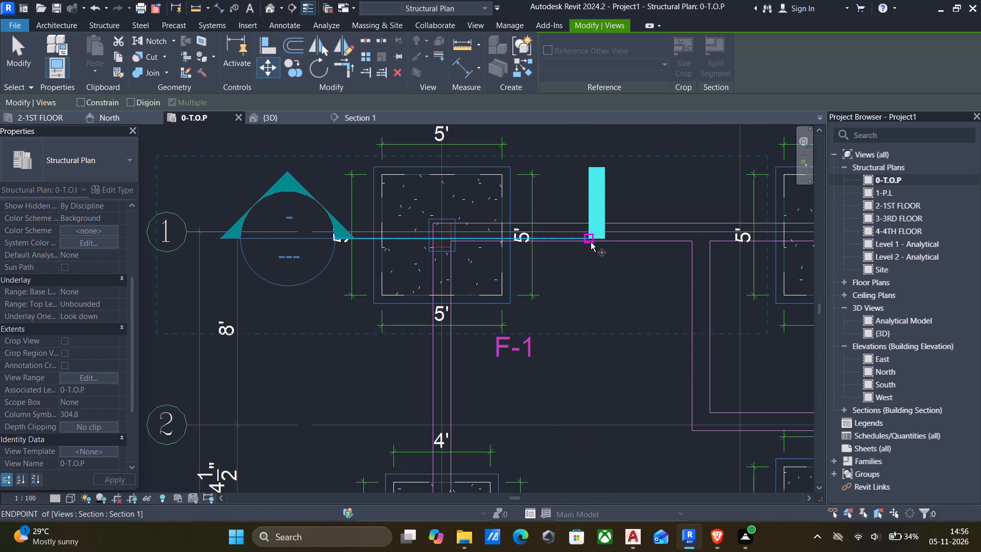
{"action": "left_click", "coordinate": [590, 242]}
{"action": "scroll", "coordinate": [591, 286], "scroll_direction": "down", "scroll_amount": 4}
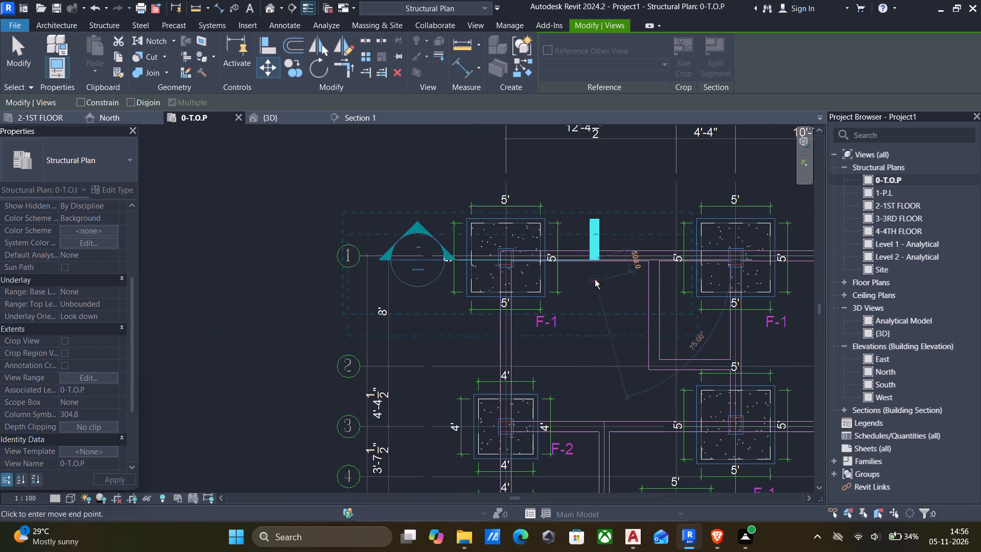
{"action": "left_click", "coordinate": [581, 428]}
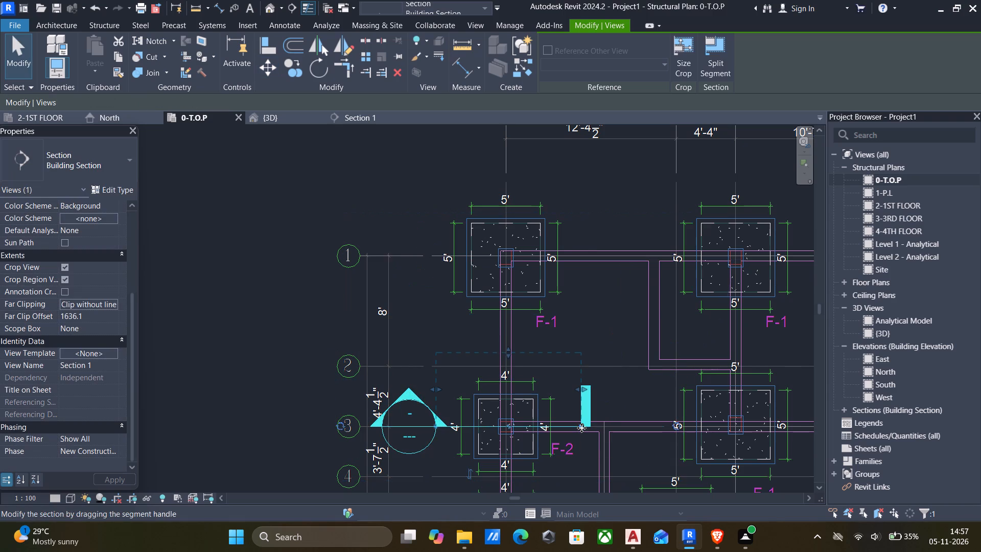
Go to the moved section's view and apply the footing cover <50 mm> setting to the F-2 footing.
{"action": "right_click", "coordinate": [586, 403]}
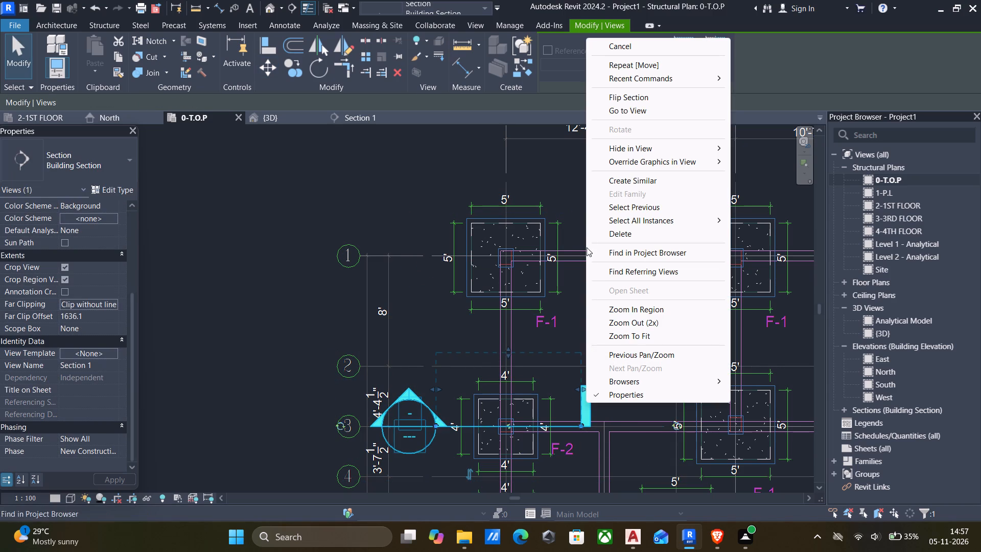
{"action": "left_click", "coordinate": [630, 110]}
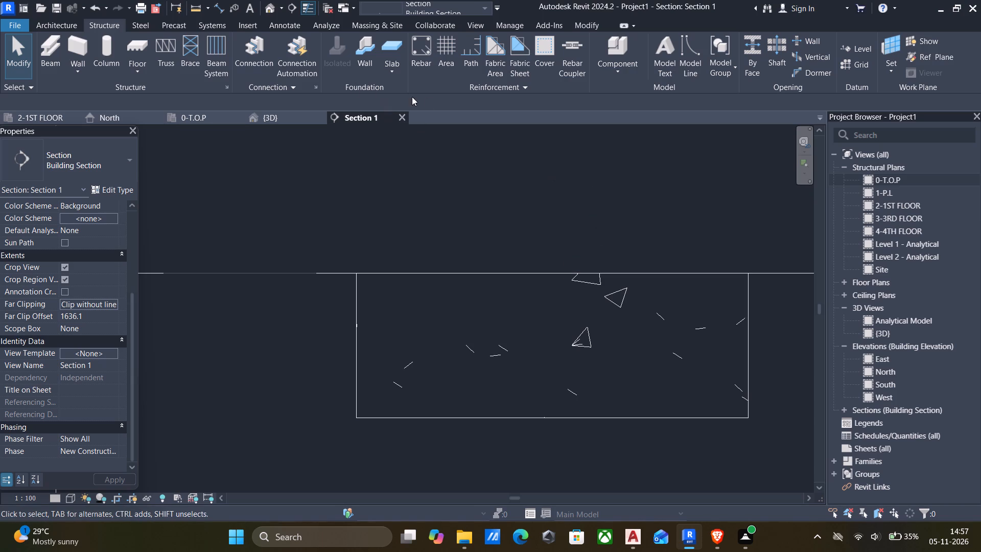
{"action": "left_click", "coordinate": [544, 42]}
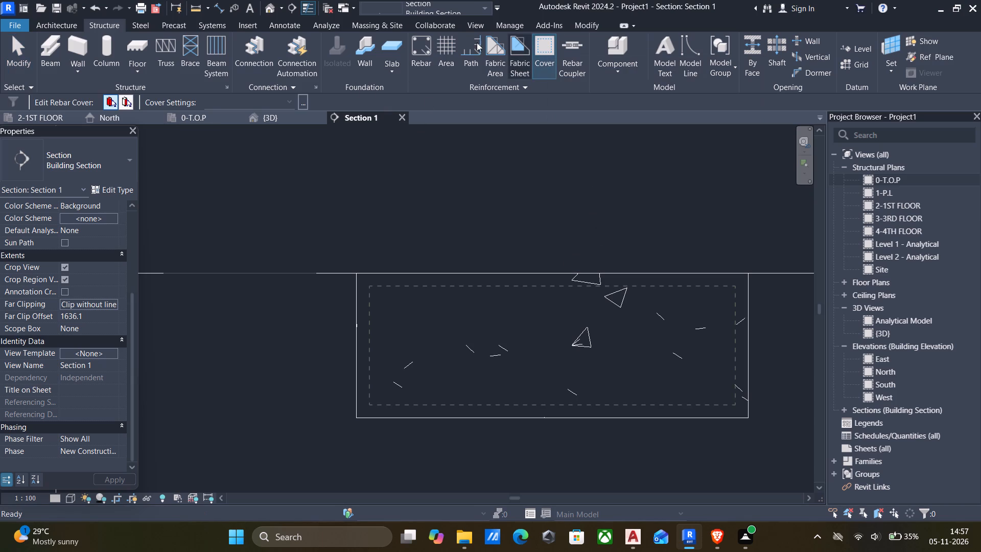
{"action": "left_click", "coordinate": [747, 303]}
{"action": "left_click", "coordinate": [284, 101]}
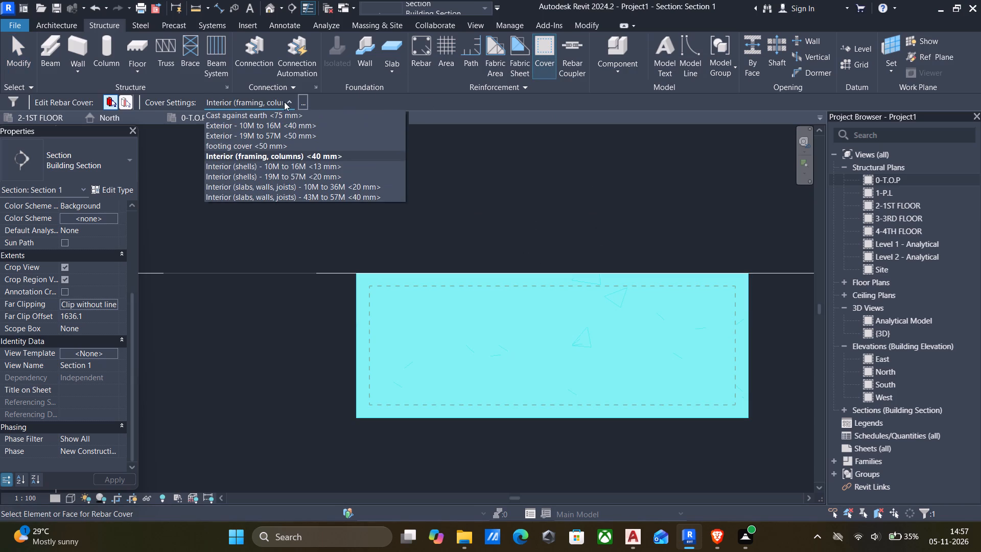
{"action": "left_click", "coordinate": [263, 142]}
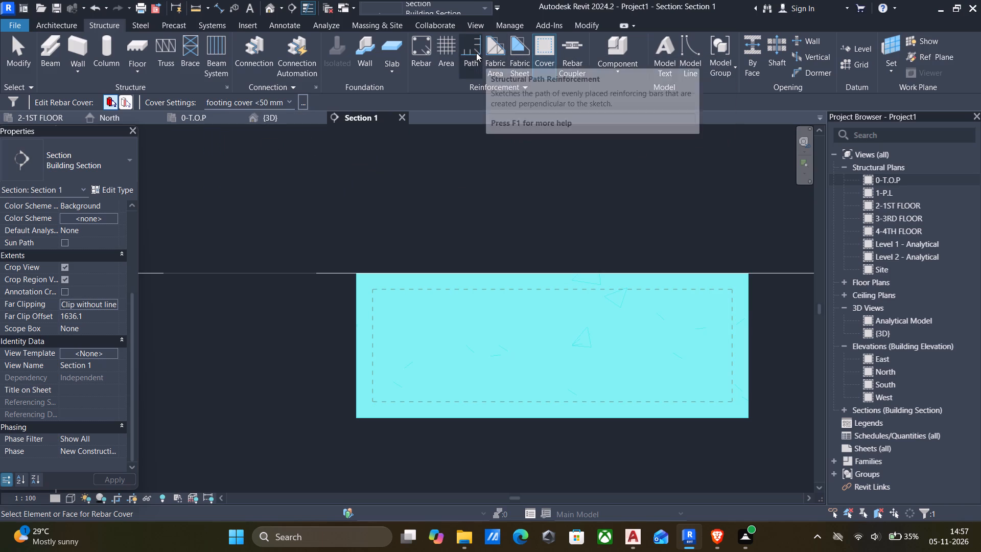
Place a single 19M rebar of shape M_02 along the F-2 footing's bottom, on the current work plane and parallel to it.
{"action": "left_click", "coordinate": [418, 50]}
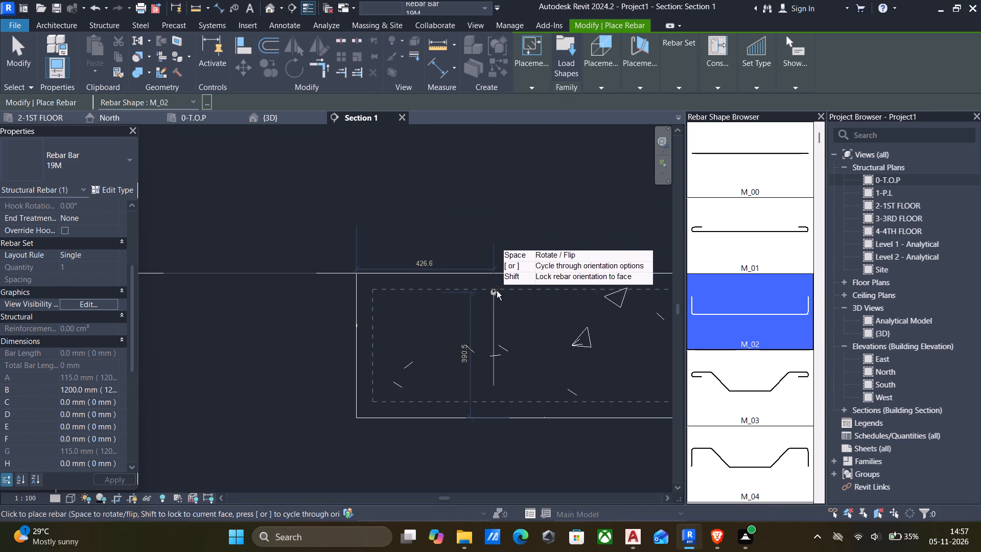
{"action": "scroll", "coordinate": [498, 293], "scroll_direction": "down", "scroll_amount": 4}
{"action": "left_click", "coordinate": [599, 88]}
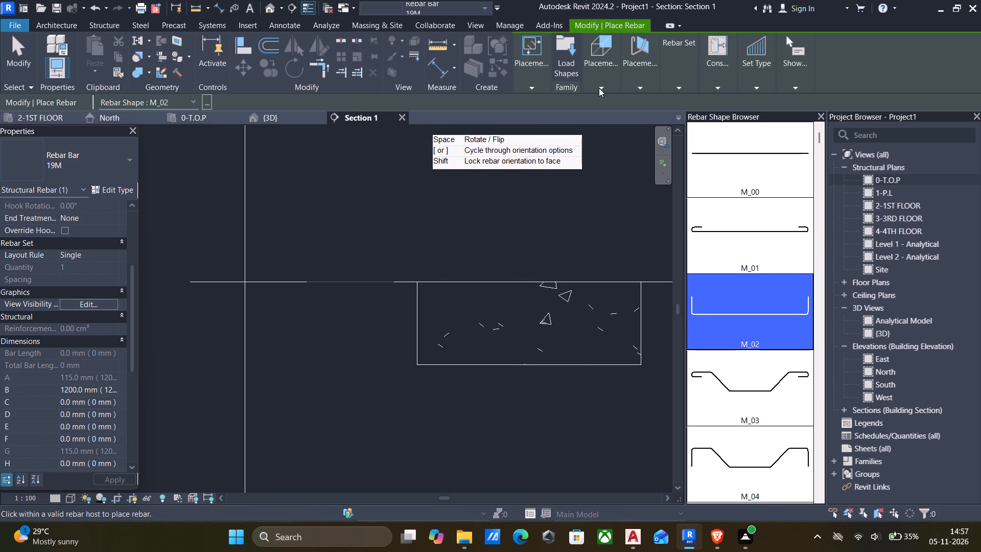
{"action": "left_click", "coordinate": [612, 119]}
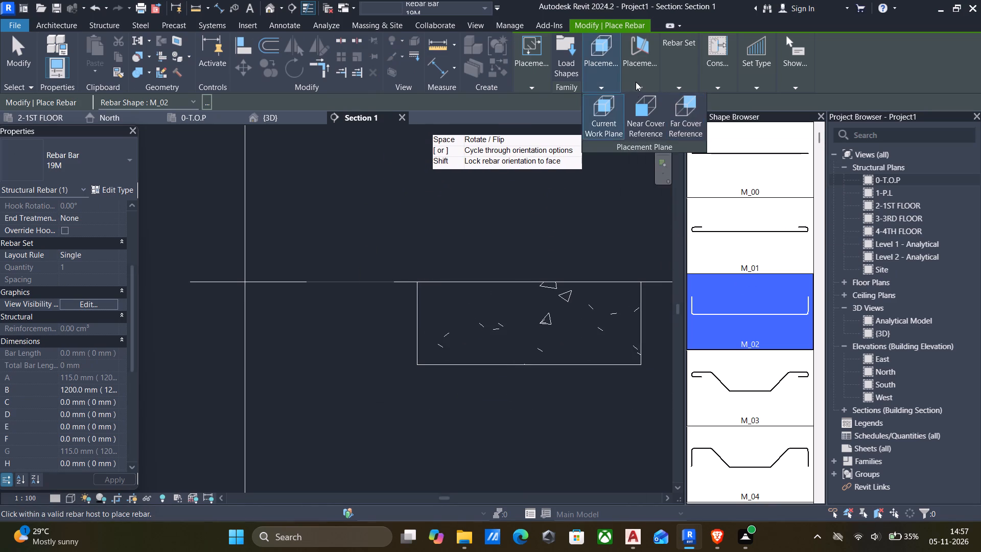
{"action": "left_click", "coordinate": [636, 82]}
{"action": "left_click", "coordinate": [649, 120]}
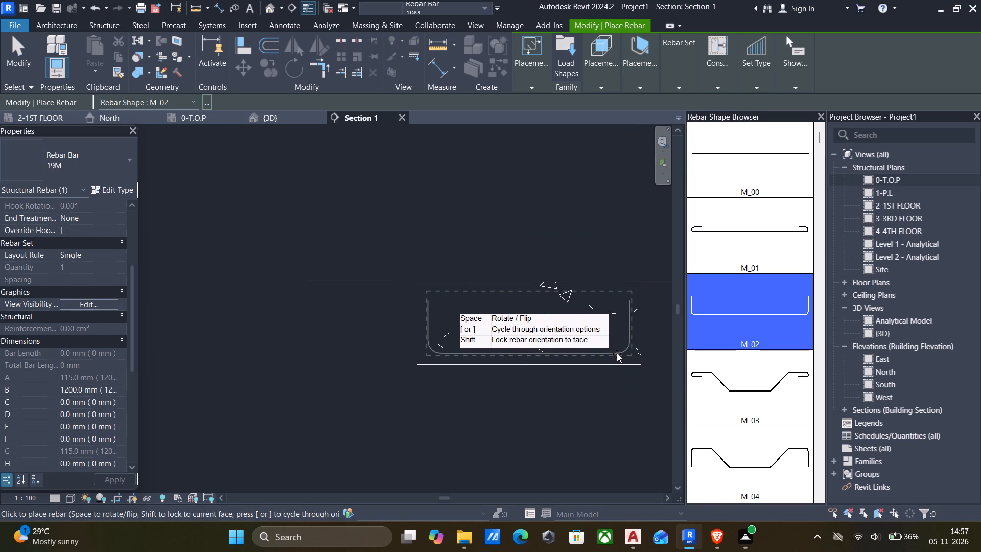
{"action": "left_click", "coordinate": [617, 354]}
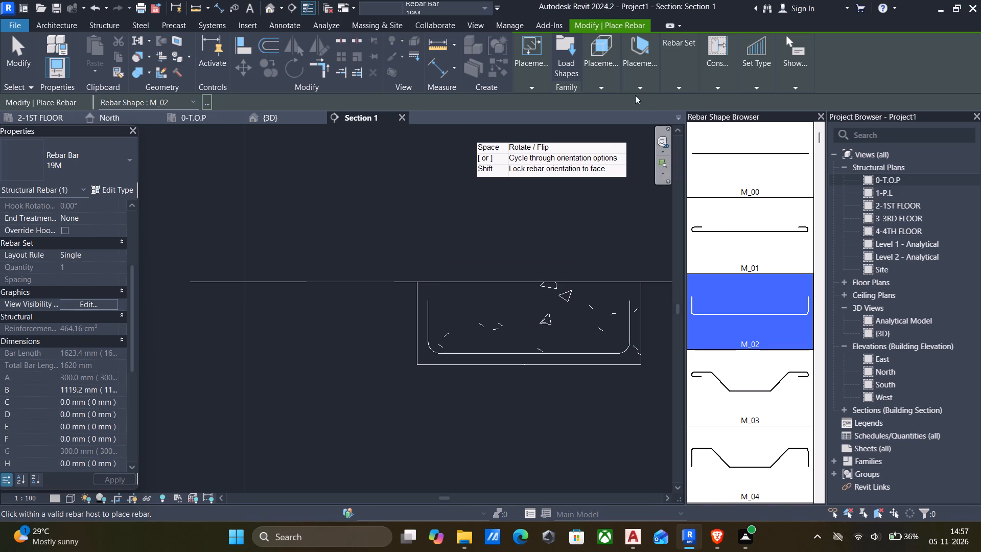
Place a single 19M rebar of shape M_02 perpendicular to cover, near one end of the F-2 footing's bottom bar.
{"action": "left_click", "coordinate": [711, 108]}
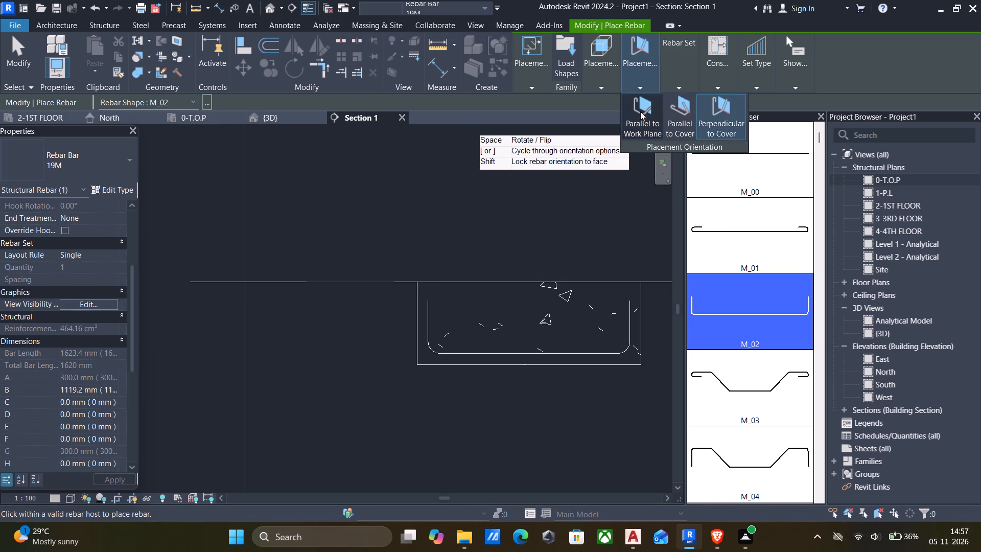
{"action": "scroll", "coordinate": [459, 349], "scroll_direction": "up", "scroll_amount": 4}
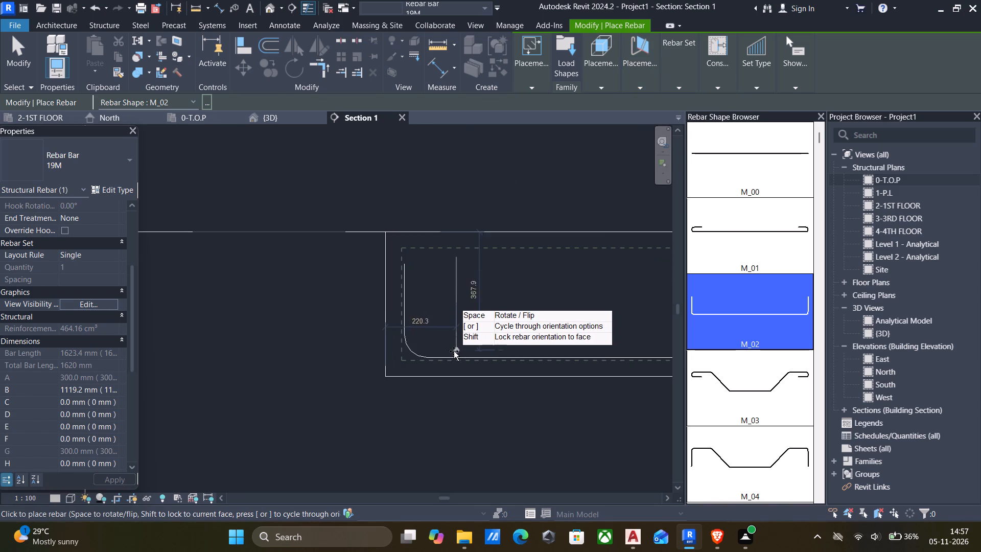
{"action": "left_click", "coordinate": [445, 355]}
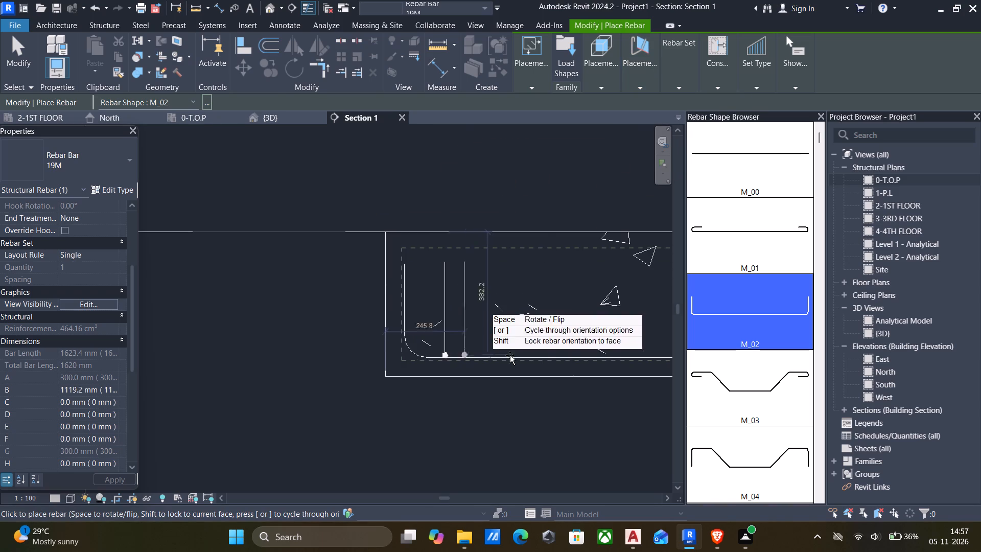
{"action": "key", "text": "Escape"}
{"action": "key", "text": "Escape"}
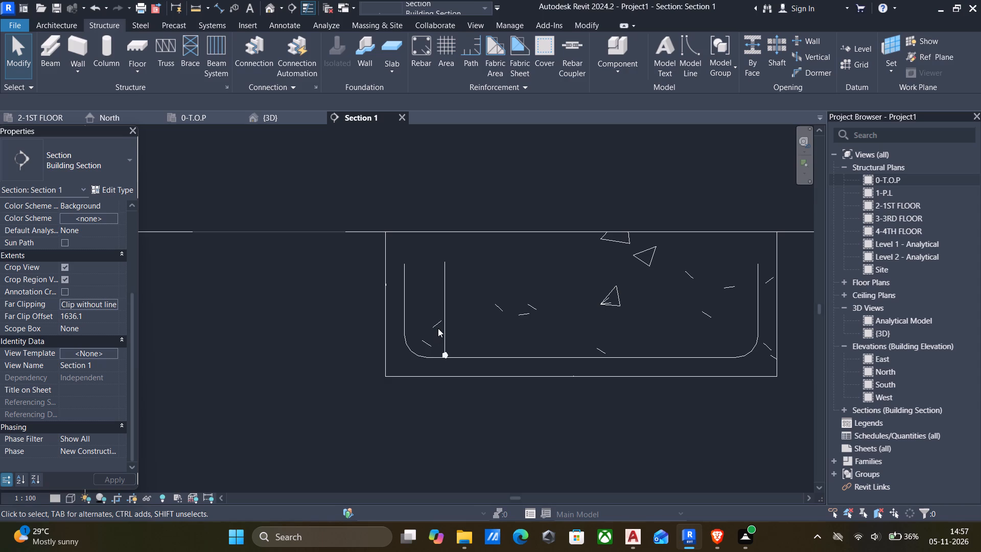
Set the perpendicular rebar's layout to Maximum Spacing at 100 mm.
{"action": "left_click", "coordinate": [440, 326]}
{"action": "scroll", "coordinate": [447, 326], "scroll_direction": "up", "scroll_amount": 4}
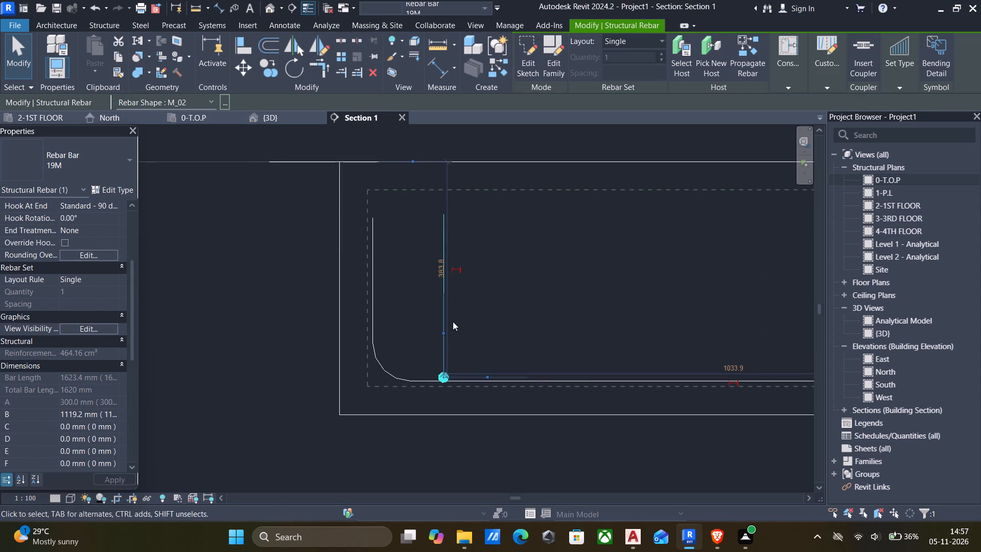
{"action": "left_click", "coordinate": [645, 40]}
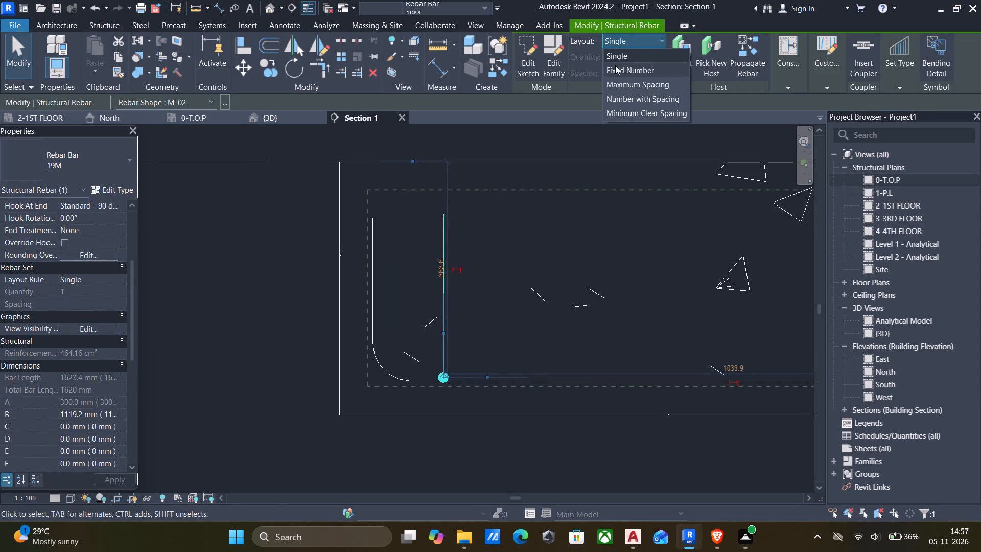
{"action": "left_click", "coordinate": [634, 85]}
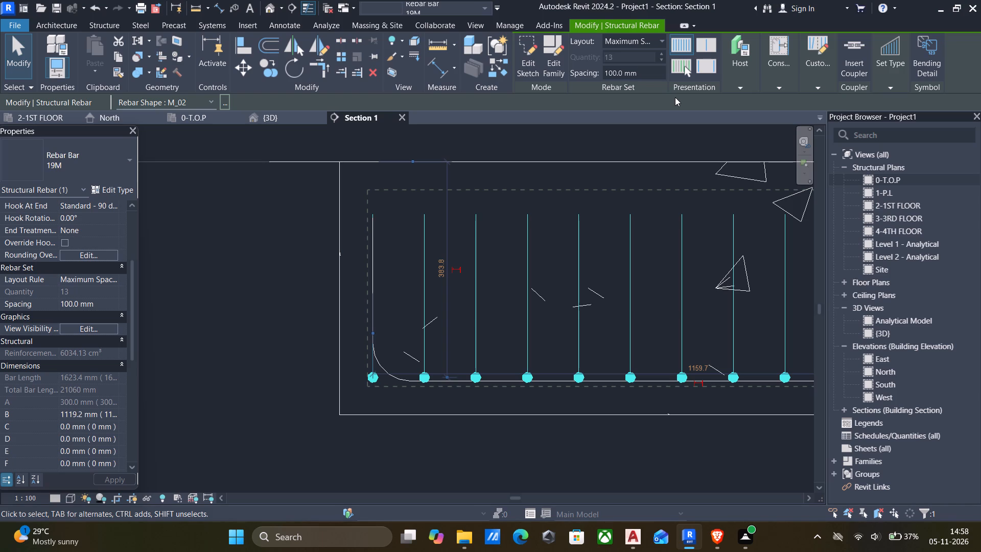
Move the first bar of the perpendicular set inward to about 133 mm from the footing's edge, clear of the bottom bar's bend.
{"action": "scroll", "coordinate": [592, 132], "scroll_direction": "down", "scroll_amount": 5}
{"action": "middle_click_drag", "start_coordinate": [634, 188], "coordinate": [548, 191]}
{"action": "scroll", "coordinate": [547, 191], "scroll_direction": "up", "scroll_amount": 1}
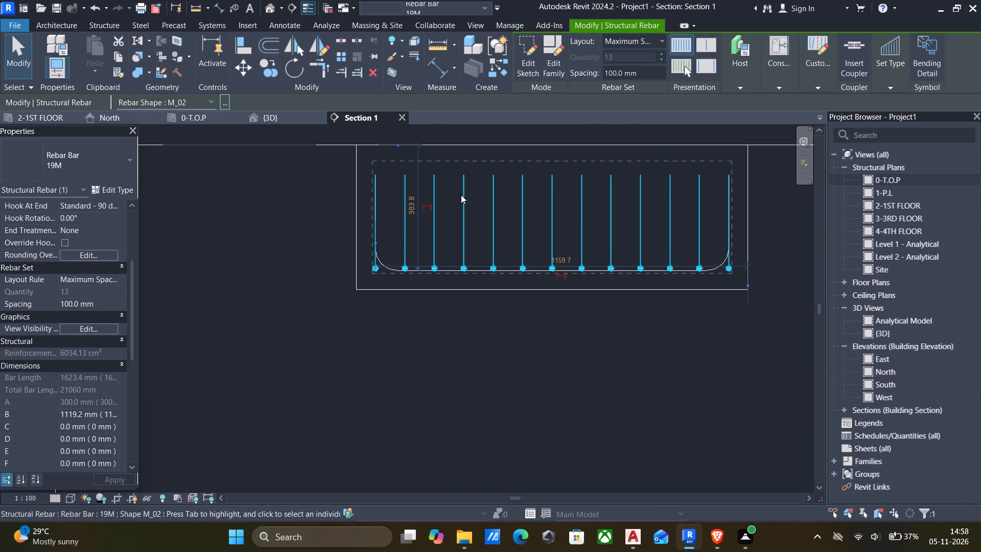
{"action": "scroll", "coordinate": [423, 206], "scroll_direction": "up", "scroll_amount": 4}
{"action": "scroll", "coordinate": [346, 272], "scroll_direction": "up", "scroll_amount": 3}
{"action": "left_click", "coordinate": [361, 258]}
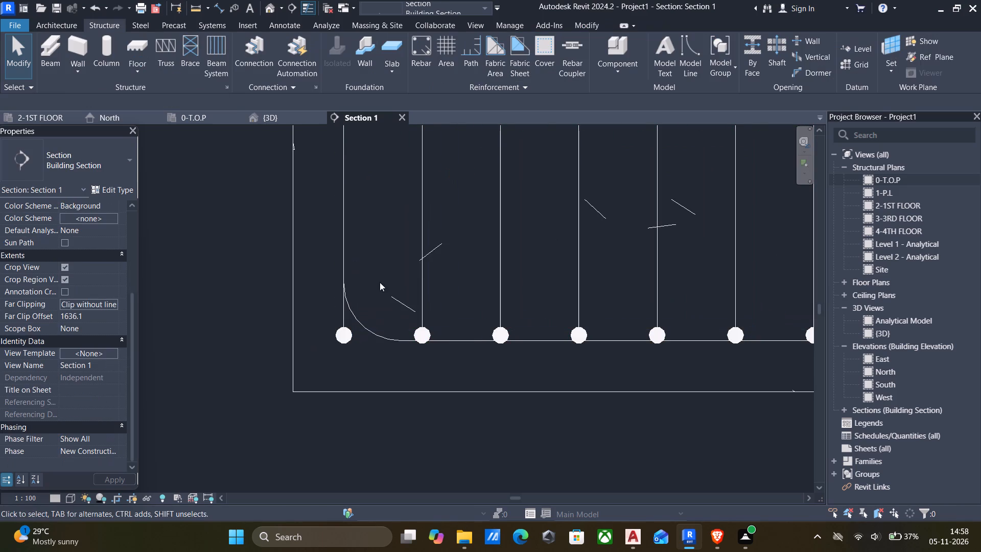
{"action": "left_click", "coordinate": [422, 286]}
{"action": "left_click_drag", "start_coordinate": [348, 211], "coordinate": [349, 211]}
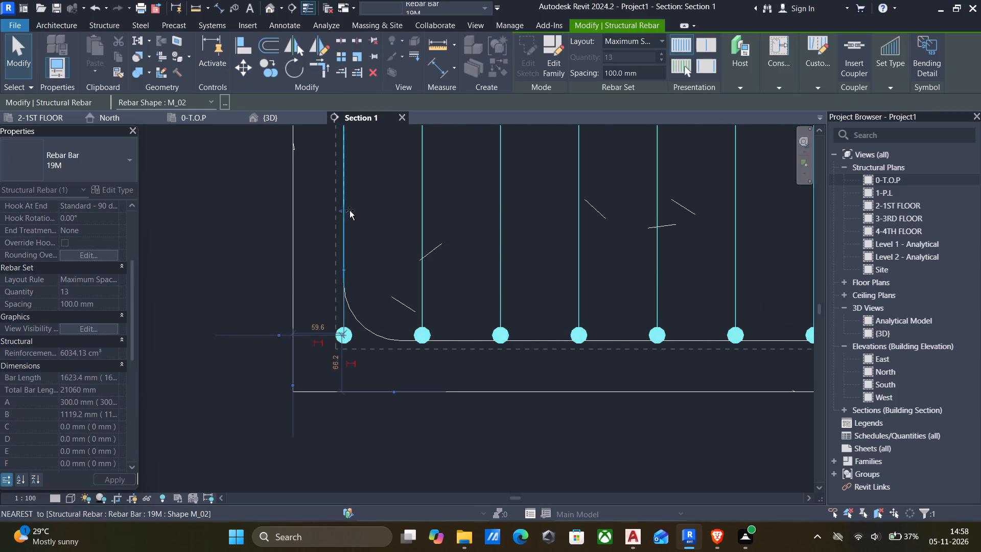
{"action": "left_click_drag", "start_coordinate": [349, 211], "coordinate": [376, 216]}
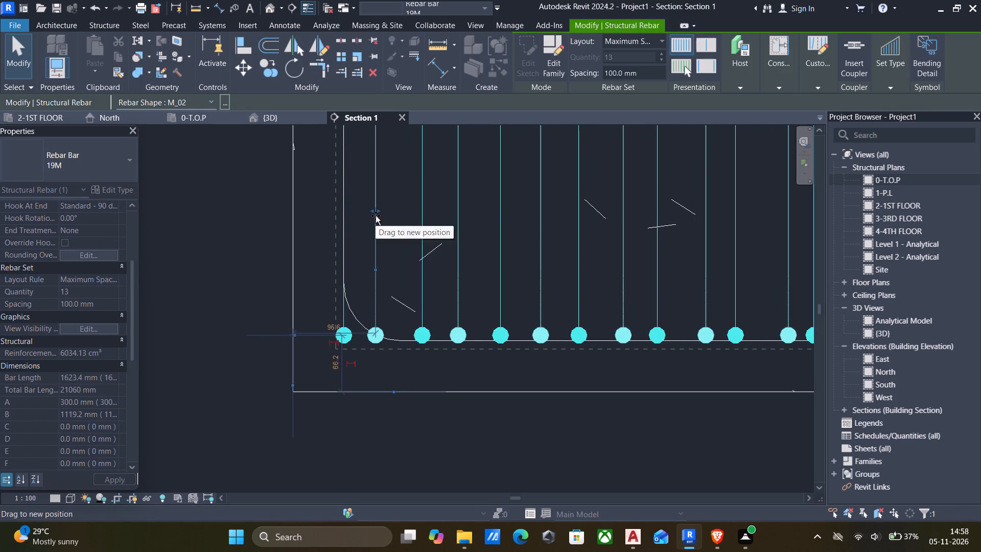
{"action": "left_click_drag", "start_coordinate": [376, 216], "coordinate": [406, 216]}
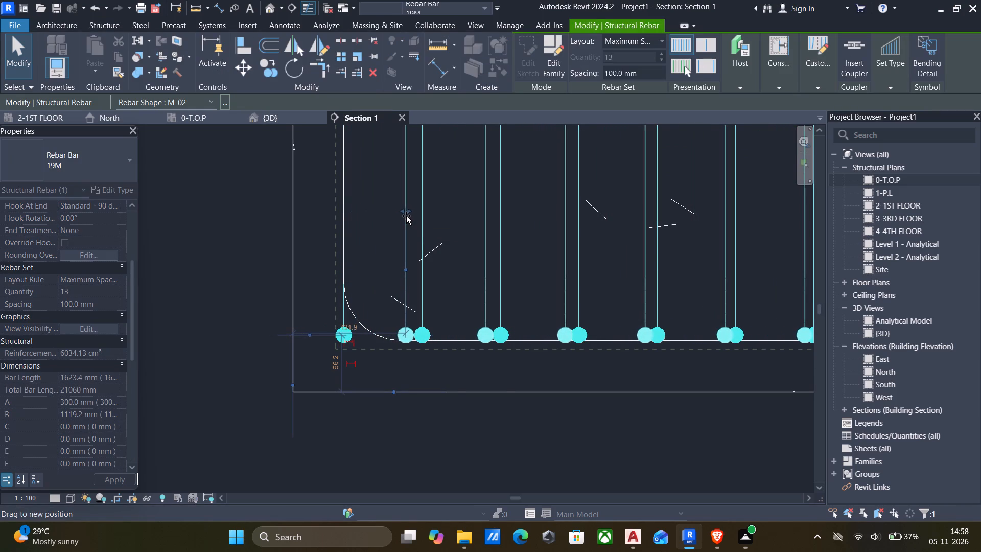
{"action": "left_click_drag", "start_coordinate": [406, 216], "coordinate": [407, 216]}
Pull the opposite end of the perpendicular bar set inward, clear of the bottom bar's other bend.
{"action": "scroll", "coordinate": [436, 232], "scroll_direction": "down", "scroll_amount": 6}
{"action": "middle_click_drag", "start_coordinate": [474, 249], "coordinate": [374, 252]}
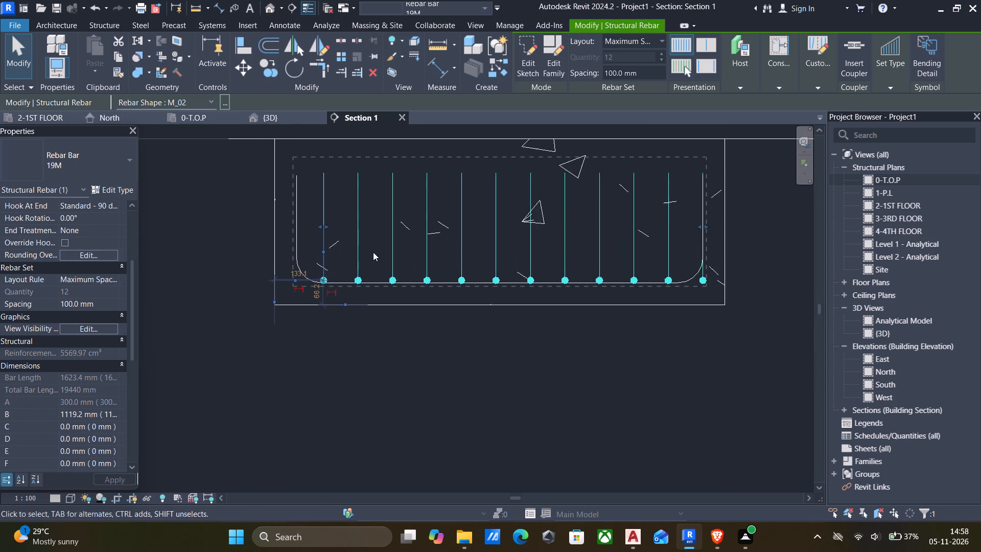
{"action": "scroll", "coordinate": [679, 240], "scroll_direction": "up", "scroll_amount": 4}
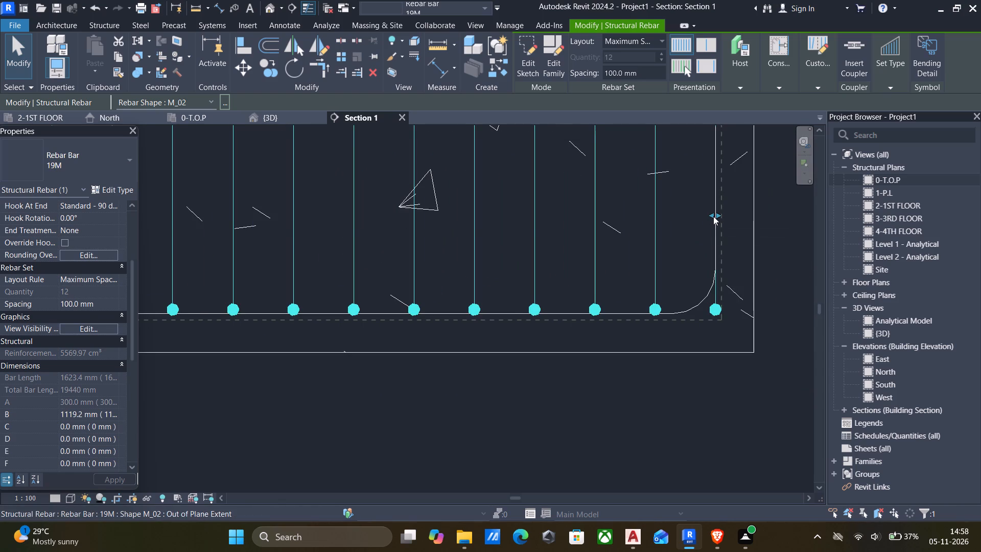
{"action": "left_click_drag", "start_coordinate": [713, 216], "coordinate": [668, 219]}
{"action": "scroll", "coordinate": [681, 227], "scroll_direction": "down", "scroll_amount": 5}
{"action": "left_click_drag", "start_coordinate": [660, 315], "coordinate": [662, 310]}
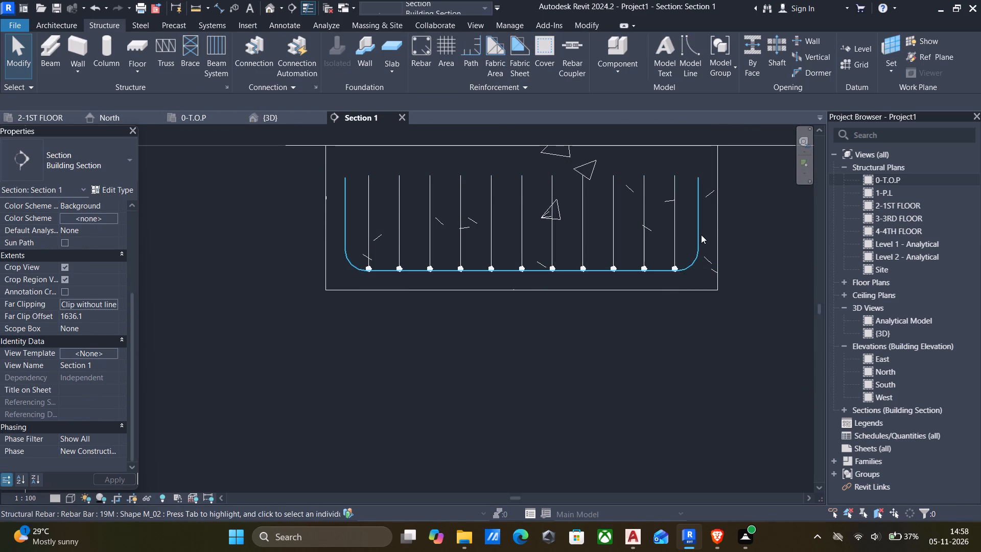
Set the layout of the F-2 footing's U-shaped bar lying along the section to Maximum Spacing at 100 mm.
{"action": "left_click", "coordinate": [702, 234]}
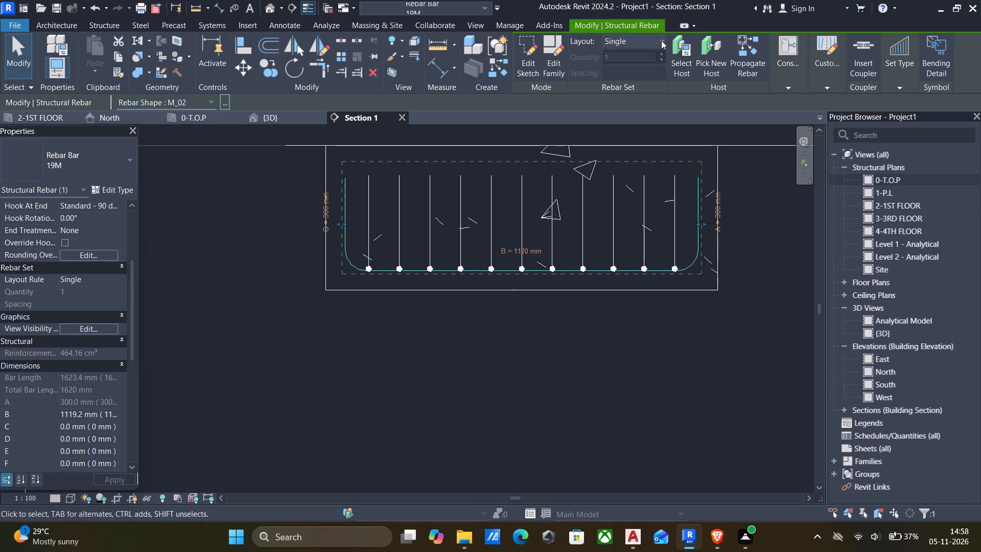
{"action": "left_click", "coordinate": [661, 40]}
{"action": "left_click", "coordinate": [639, 82]}
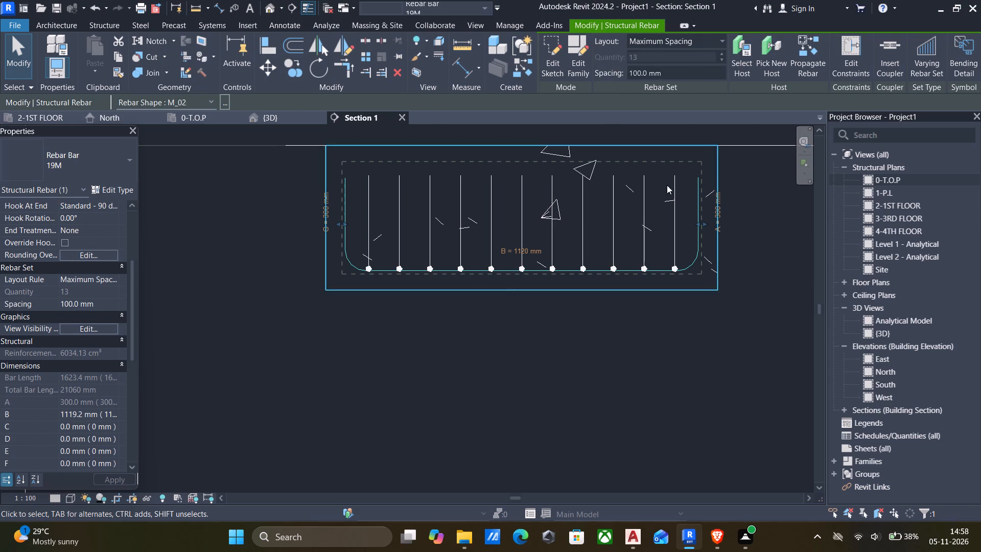
{"action": "left_click", "coordinate": [685, 311]}
Make both rebar sets of the F-2 footing view-unobscured in the {3D} view.
{"action": "left_click", "coordinate": [692, 252]}
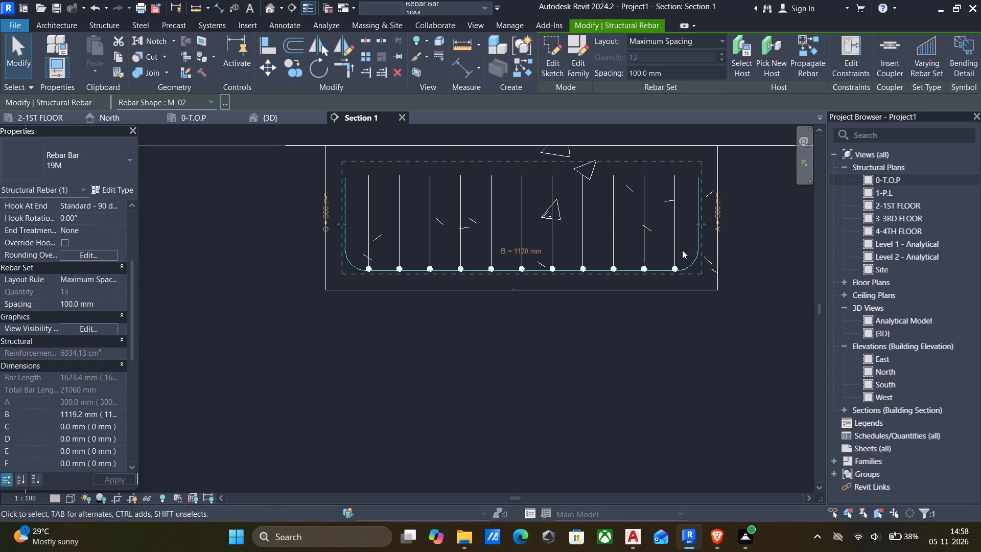
{"action": "left_click", "coordinate": [674, 243], "text": "ctrl"}
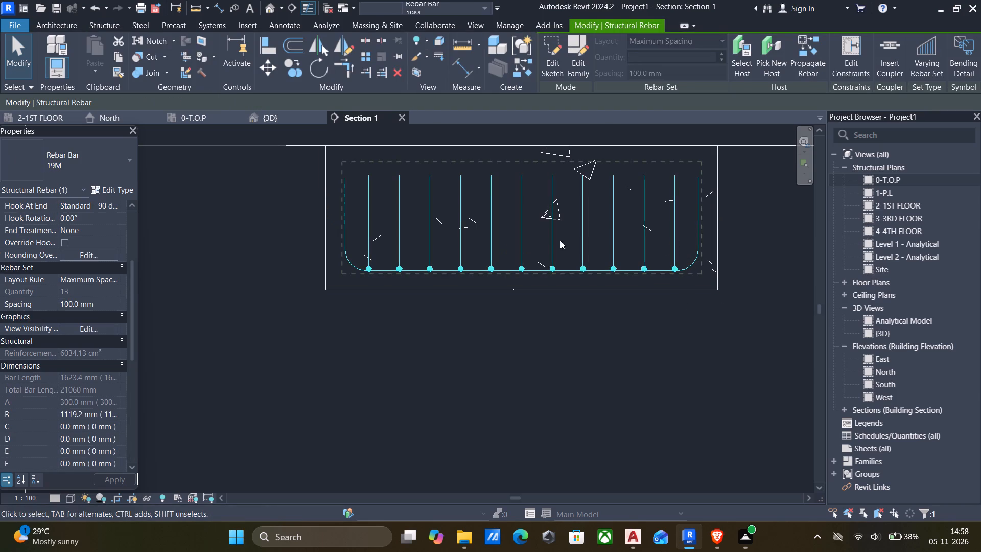
{"action": "left_click", "coordinate": [104, 326]}
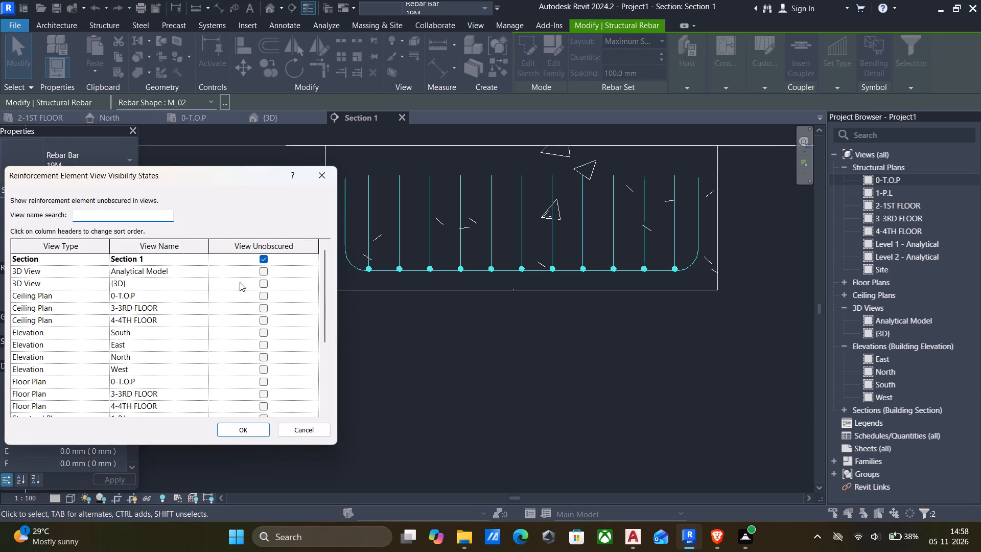
{"action": "left_click", "coordinate": [260, 283]}
{"action": "left_click", "coordinate": [245, 428]}
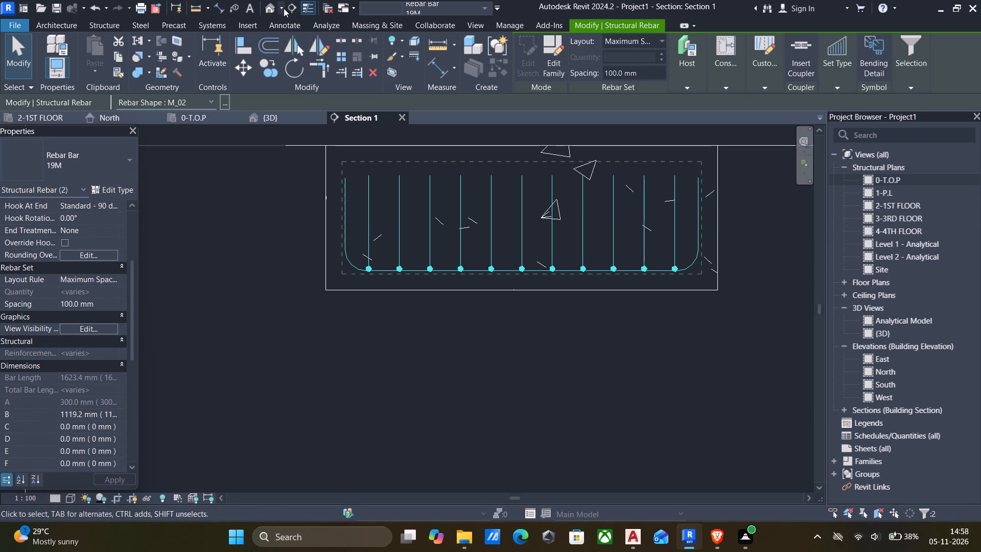
Open the {3D} view and examine the F-2 footing's rebar cage and the surrounding unreinforced footings.
{"action": "left_click", "coordinate": [272, 9]}
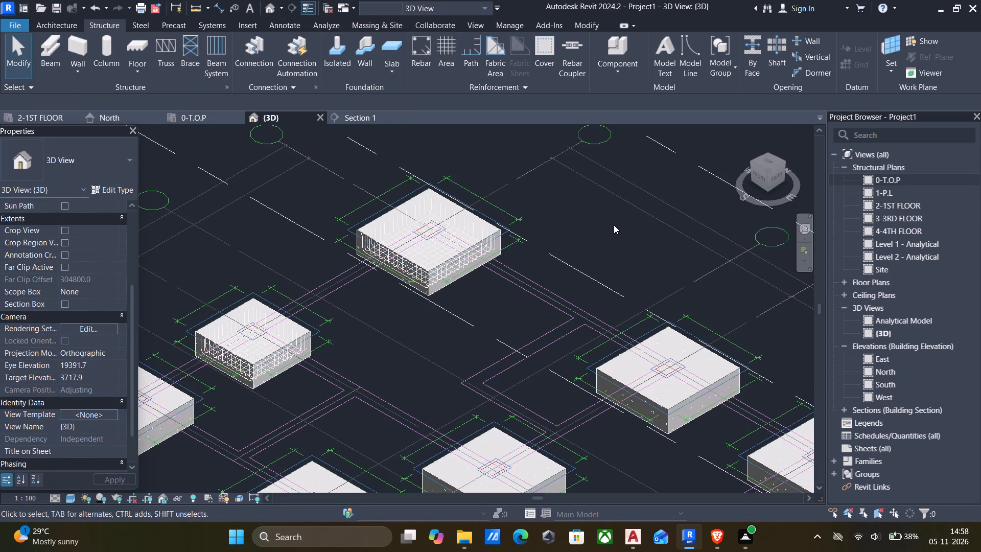
{"action": "scroll", "coordinate": [612, 225], "scroll_direction": "down", "scroll_amount": 1}
{"action": "middle_click_drag", "start_coordinate": [433, 284], "coordinate": [435, 249]}
{"action": "scroll", "coordinate": [435, 249], "scroll_direction": "down", "scroll_amount": 5}
{"action": "middle_click_drag", "start_coordinate": [450, 273], "coordinate": [427, 261]}
{"action": "scroll", "coordinate": [461, 262], "scroll_direction": "up", "scroll_amount": 2}
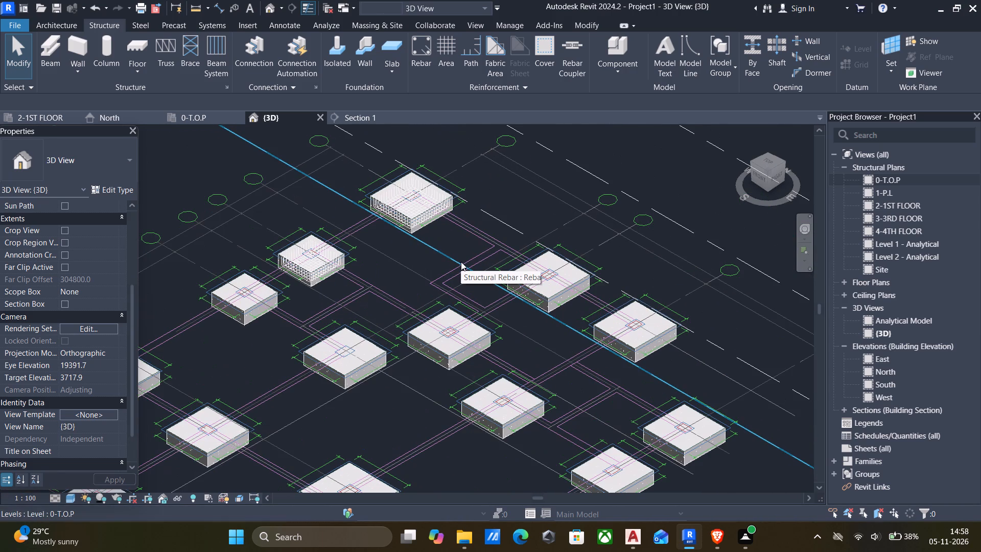
{"action": "scroll", "coordinate": [484, 259], "scroll_direction": "up", "scroll_amount": 4}
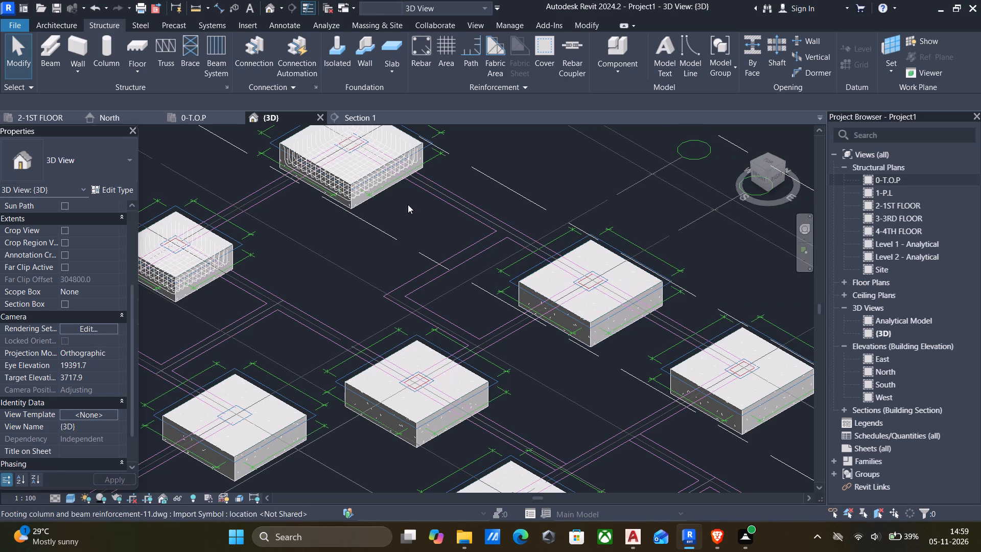
{"action": "middle_click_drag", "start_coordinate": [414, 216], "coordinate": [442, 241]}
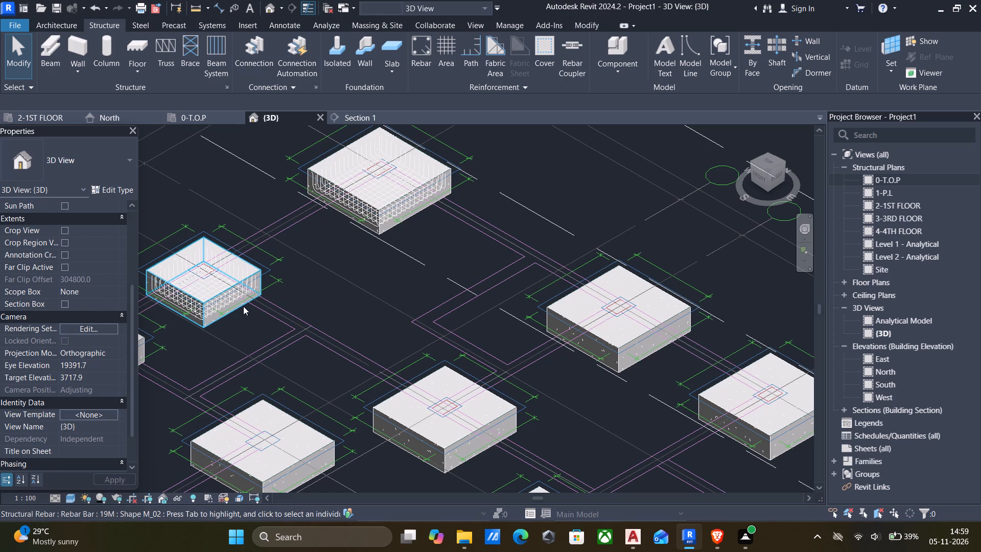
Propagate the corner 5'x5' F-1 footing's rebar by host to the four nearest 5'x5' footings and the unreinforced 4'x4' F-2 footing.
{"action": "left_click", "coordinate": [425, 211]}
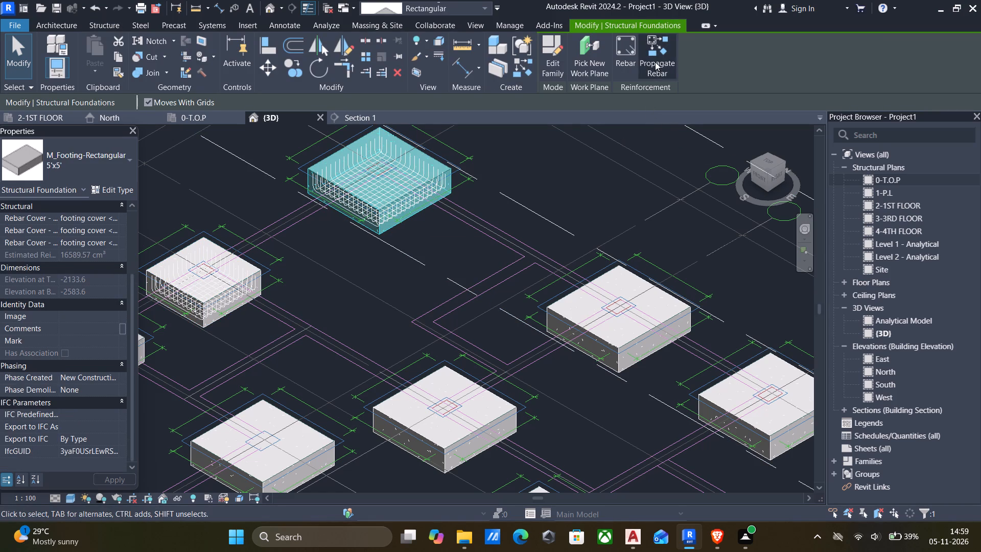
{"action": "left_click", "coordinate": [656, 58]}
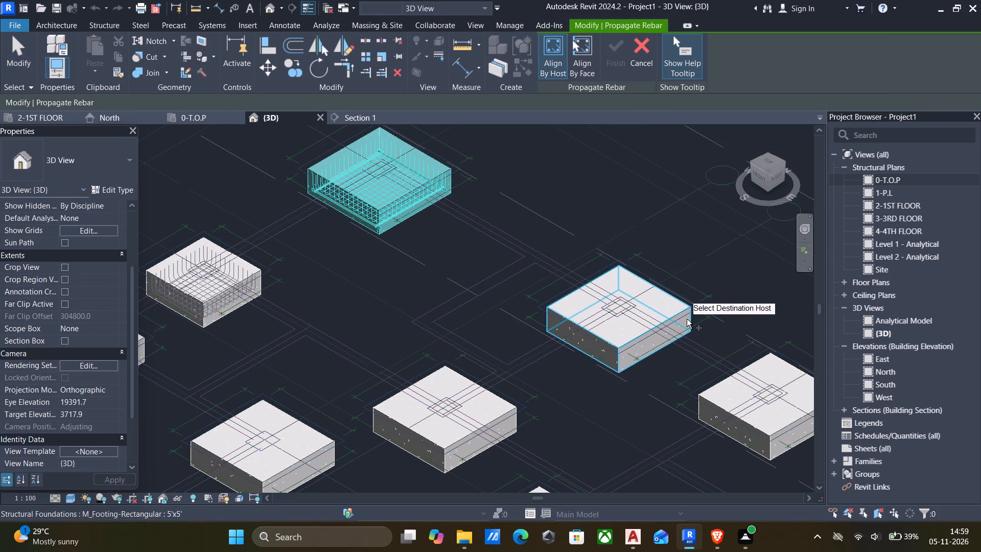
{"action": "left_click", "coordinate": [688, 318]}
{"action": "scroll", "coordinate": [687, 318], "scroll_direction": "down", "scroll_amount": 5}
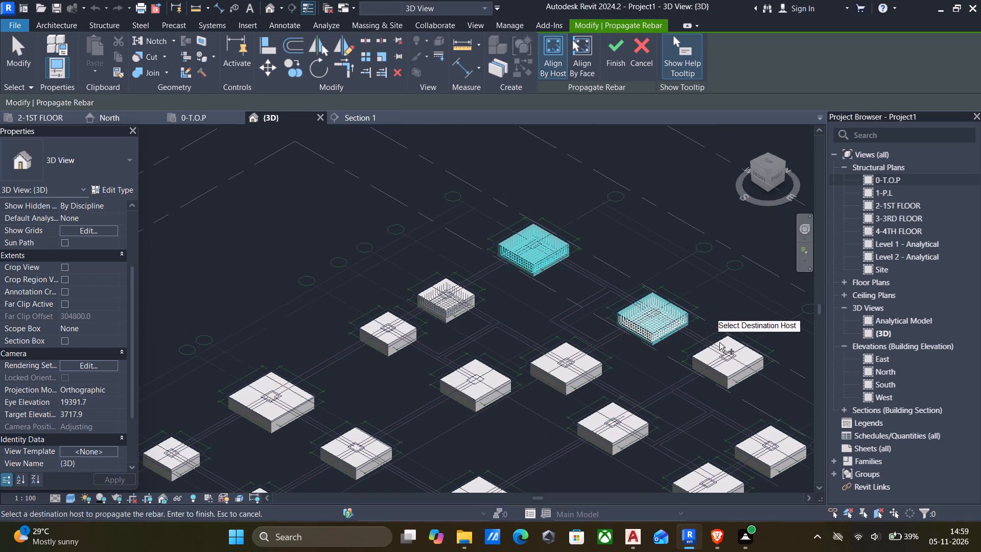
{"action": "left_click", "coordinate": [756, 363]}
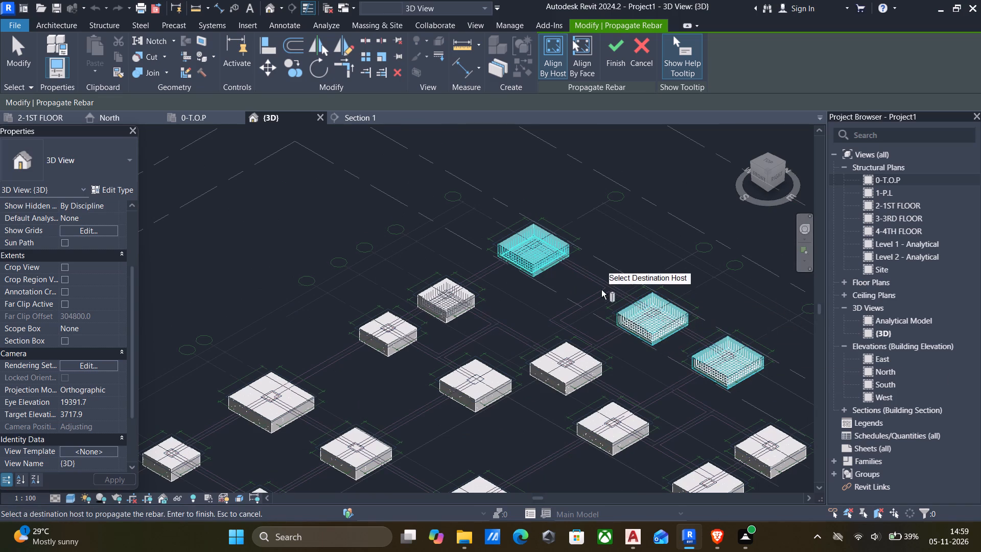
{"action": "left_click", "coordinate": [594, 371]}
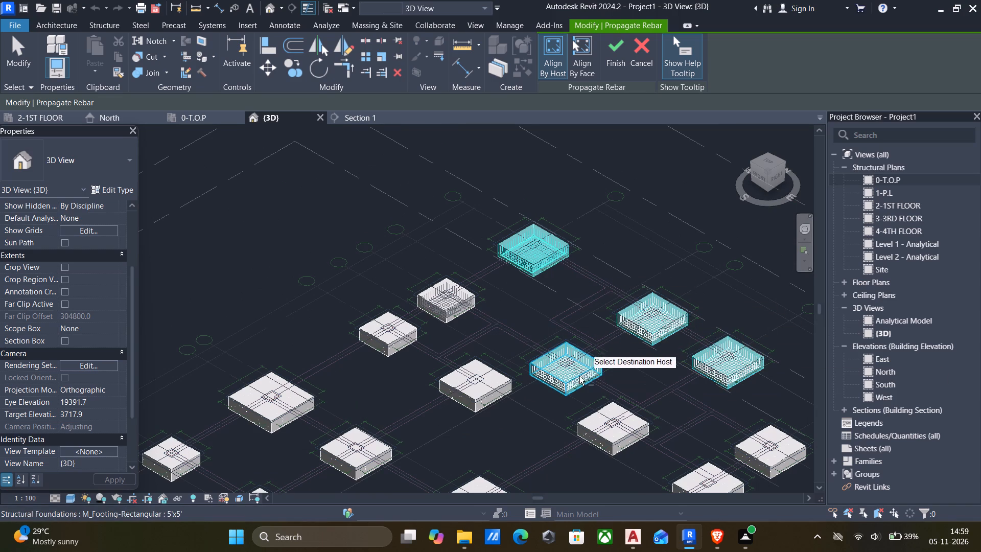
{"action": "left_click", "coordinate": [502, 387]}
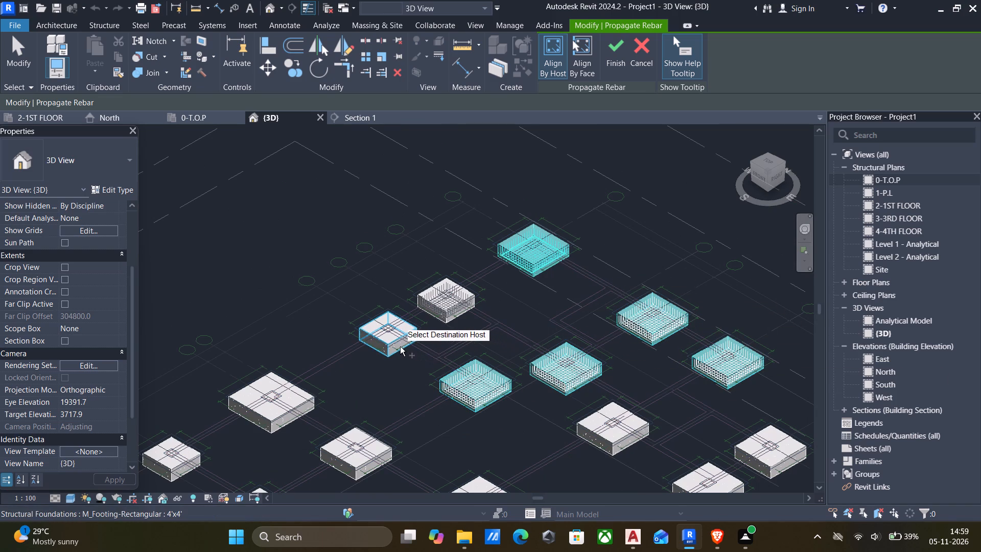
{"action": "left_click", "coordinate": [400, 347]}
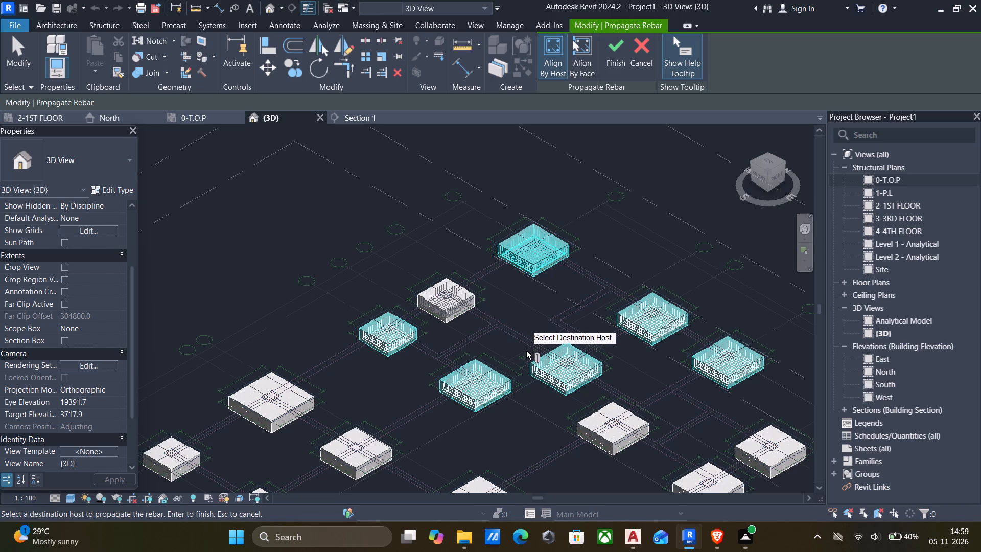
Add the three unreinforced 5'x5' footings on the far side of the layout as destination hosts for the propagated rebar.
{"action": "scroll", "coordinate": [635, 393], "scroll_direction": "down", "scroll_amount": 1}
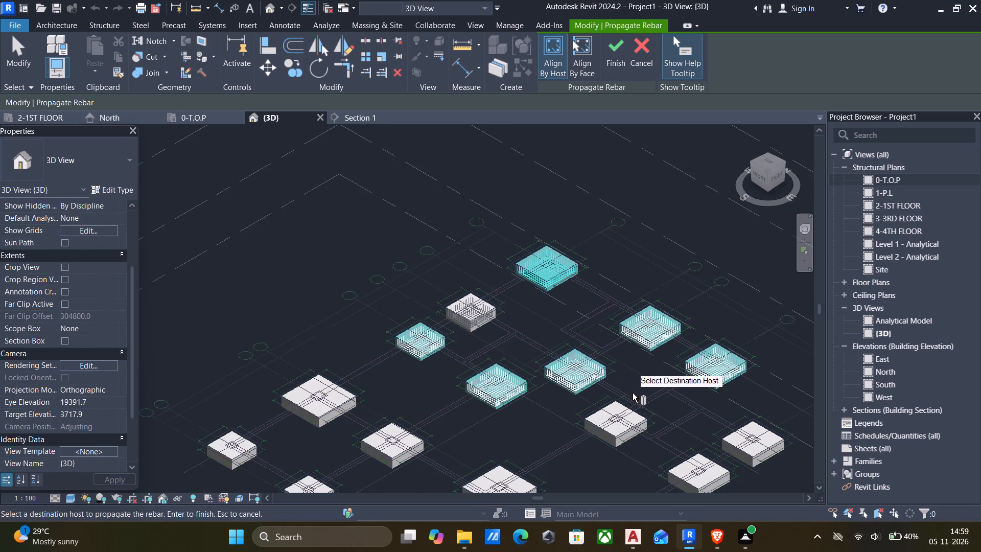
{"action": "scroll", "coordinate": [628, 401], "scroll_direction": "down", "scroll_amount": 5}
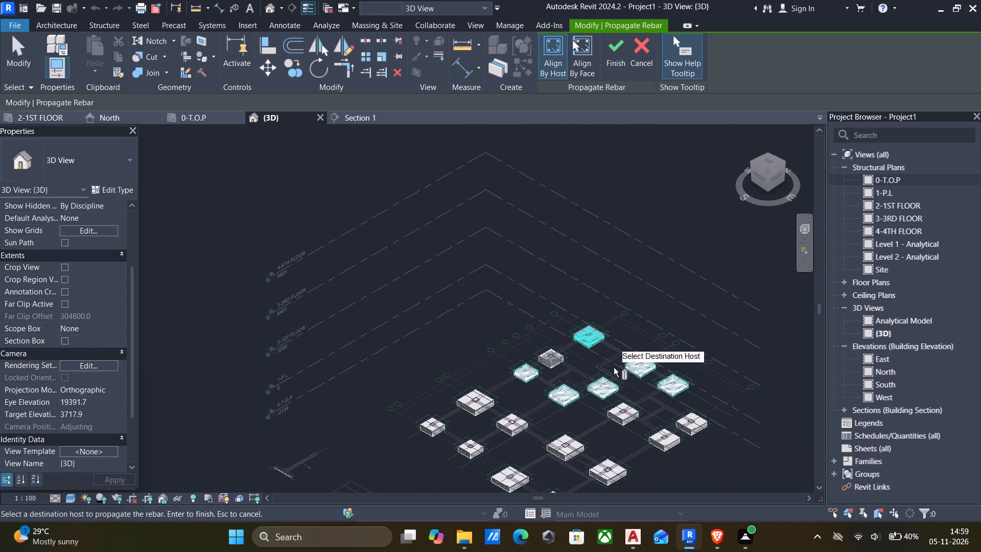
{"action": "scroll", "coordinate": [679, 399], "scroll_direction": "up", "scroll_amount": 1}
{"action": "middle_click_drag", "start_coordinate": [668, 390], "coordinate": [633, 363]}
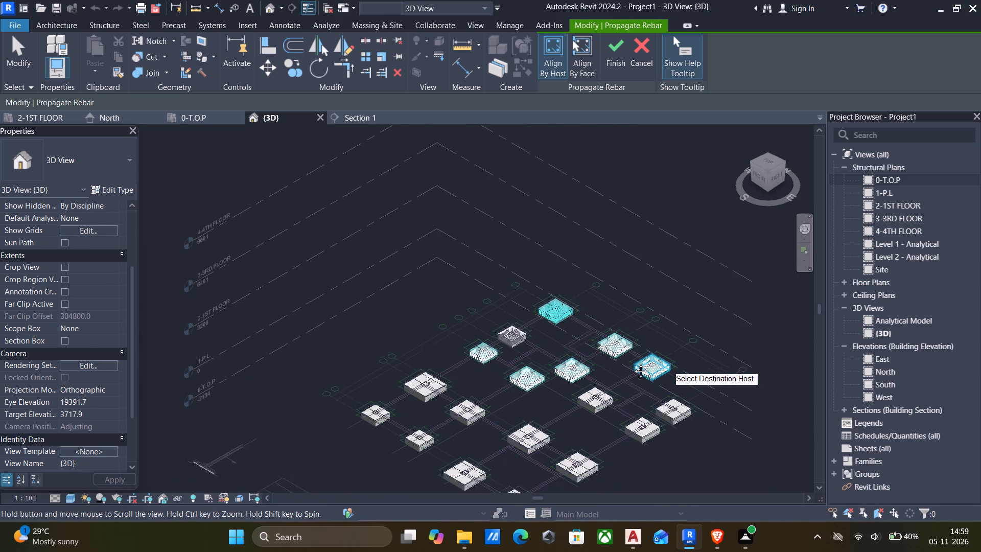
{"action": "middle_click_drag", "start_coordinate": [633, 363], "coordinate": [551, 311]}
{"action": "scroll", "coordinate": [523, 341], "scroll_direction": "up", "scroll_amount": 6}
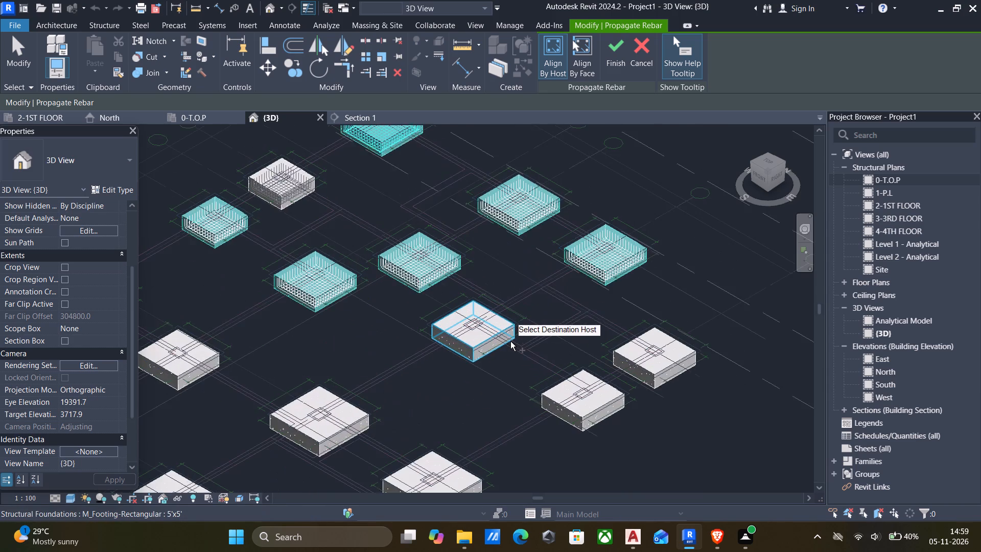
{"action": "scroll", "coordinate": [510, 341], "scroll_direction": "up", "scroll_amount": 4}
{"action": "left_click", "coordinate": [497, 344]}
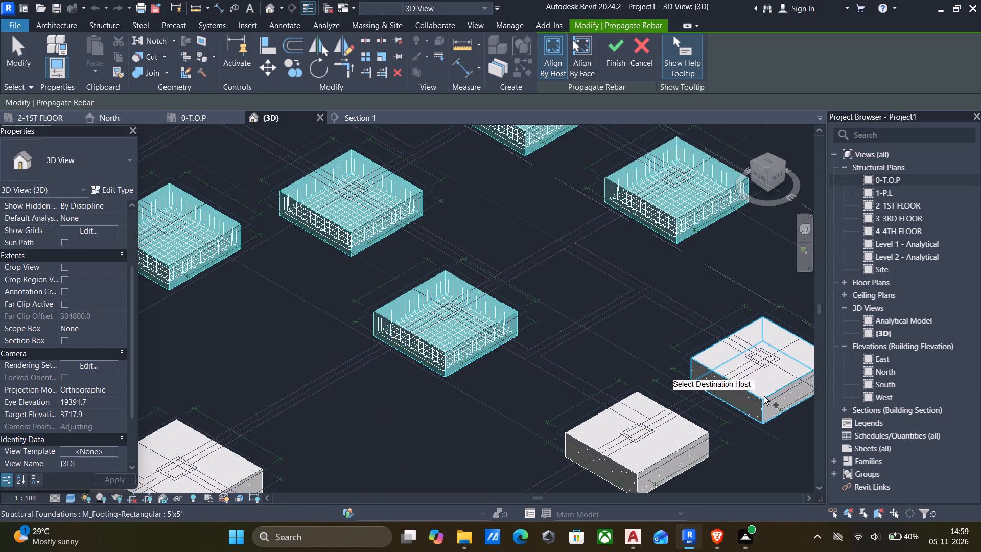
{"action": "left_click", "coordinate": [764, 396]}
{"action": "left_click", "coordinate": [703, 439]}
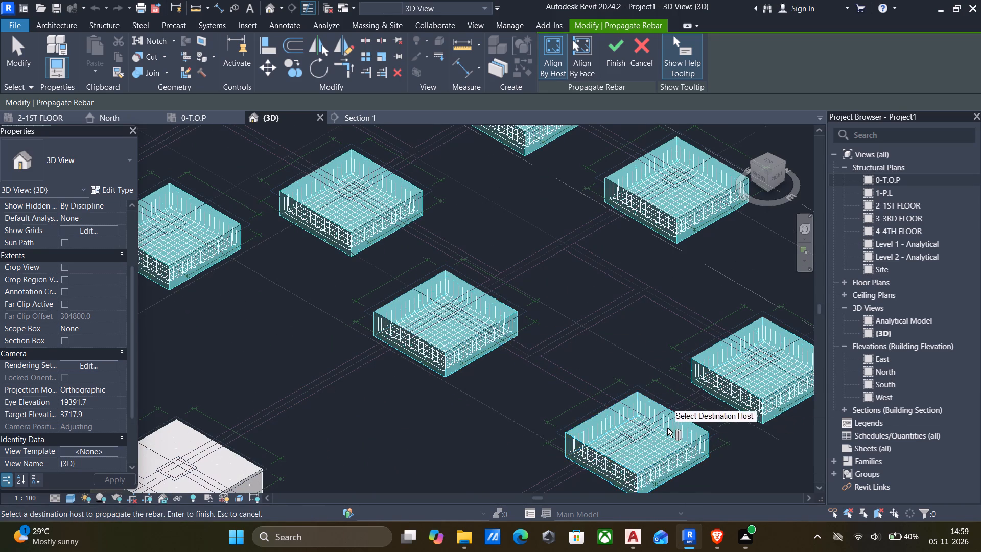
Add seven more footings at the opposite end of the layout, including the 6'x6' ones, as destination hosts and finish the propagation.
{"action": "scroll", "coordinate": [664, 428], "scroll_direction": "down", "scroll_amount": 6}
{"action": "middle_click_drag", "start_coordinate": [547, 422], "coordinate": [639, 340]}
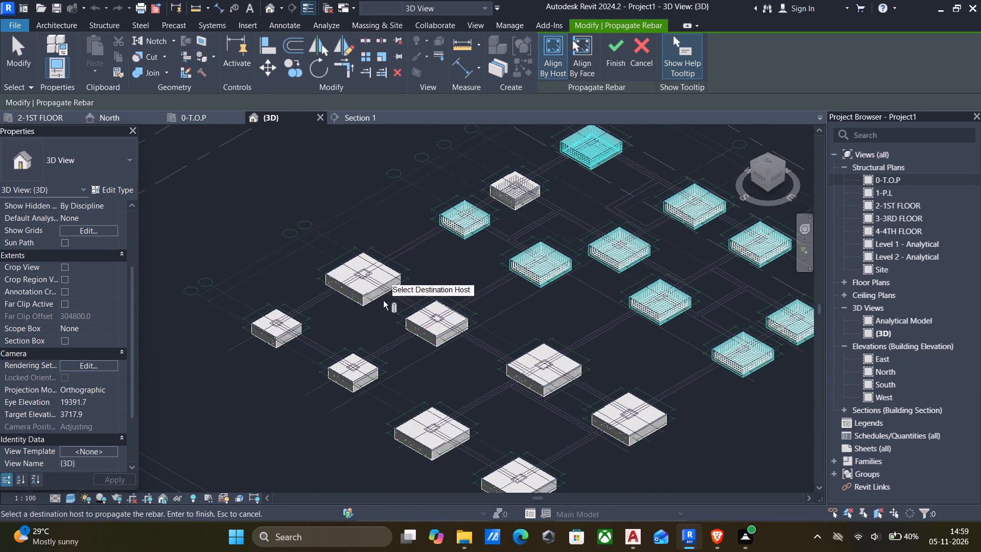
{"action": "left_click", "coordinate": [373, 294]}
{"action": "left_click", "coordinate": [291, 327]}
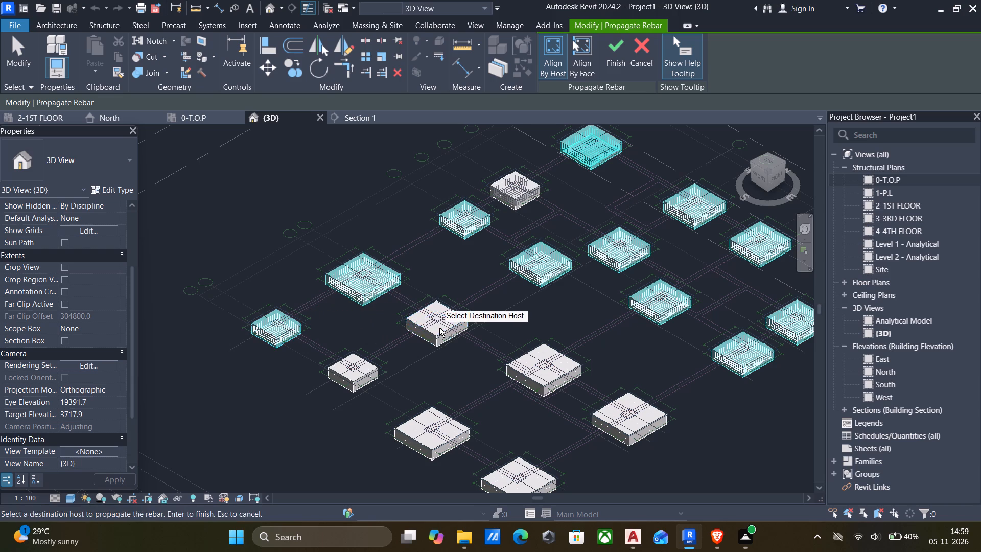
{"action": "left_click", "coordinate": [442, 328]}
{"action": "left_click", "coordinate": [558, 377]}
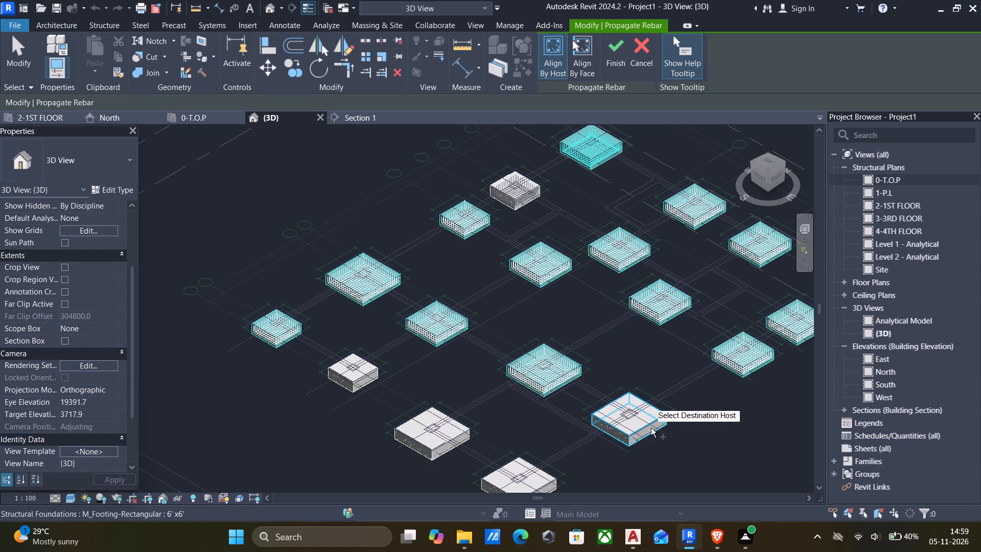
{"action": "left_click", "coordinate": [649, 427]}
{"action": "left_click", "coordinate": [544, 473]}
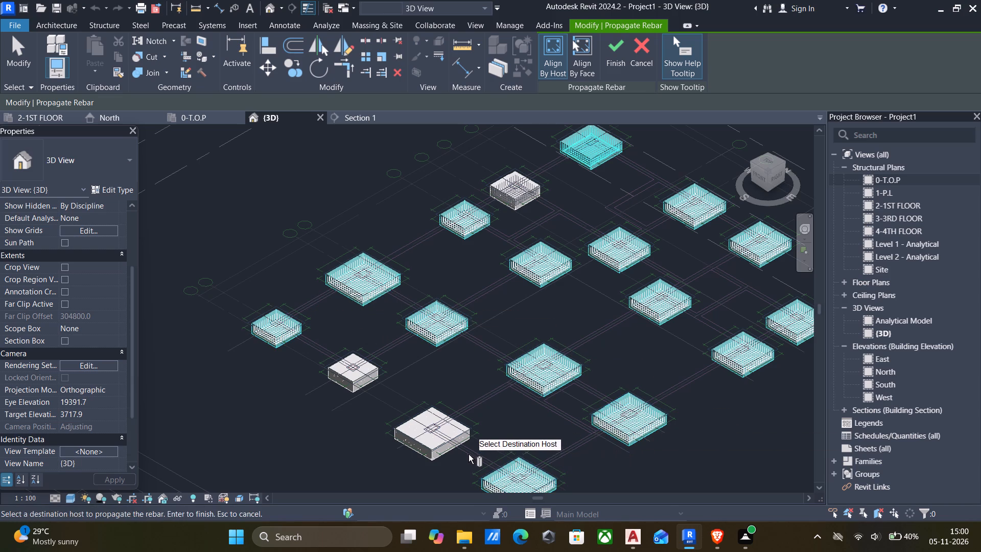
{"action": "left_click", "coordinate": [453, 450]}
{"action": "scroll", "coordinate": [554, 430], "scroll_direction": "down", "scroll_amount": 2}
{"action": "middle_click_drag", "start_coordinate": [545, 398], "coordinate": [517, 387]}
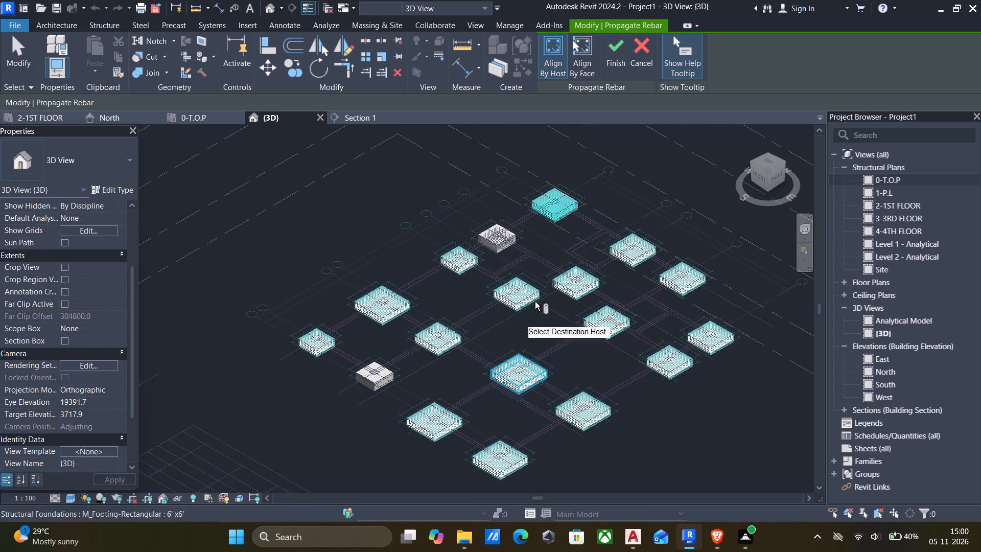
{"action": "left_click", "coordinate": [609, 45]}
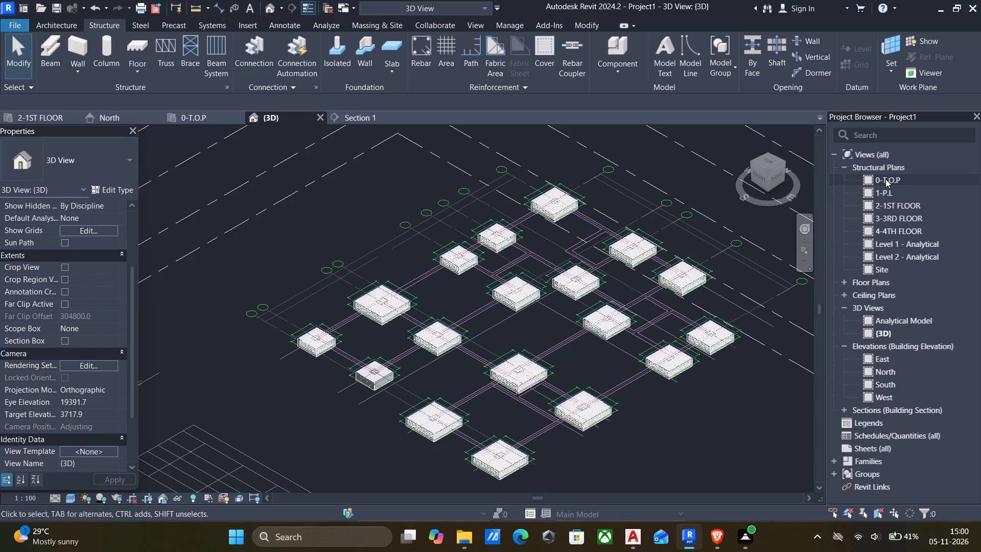
Examine the footing marks and sizes in the 0-T.O.P plan, and review the propagated rebar cages in the {3D} view.
{"action": "double_click", "coordinate": [868, 181]}
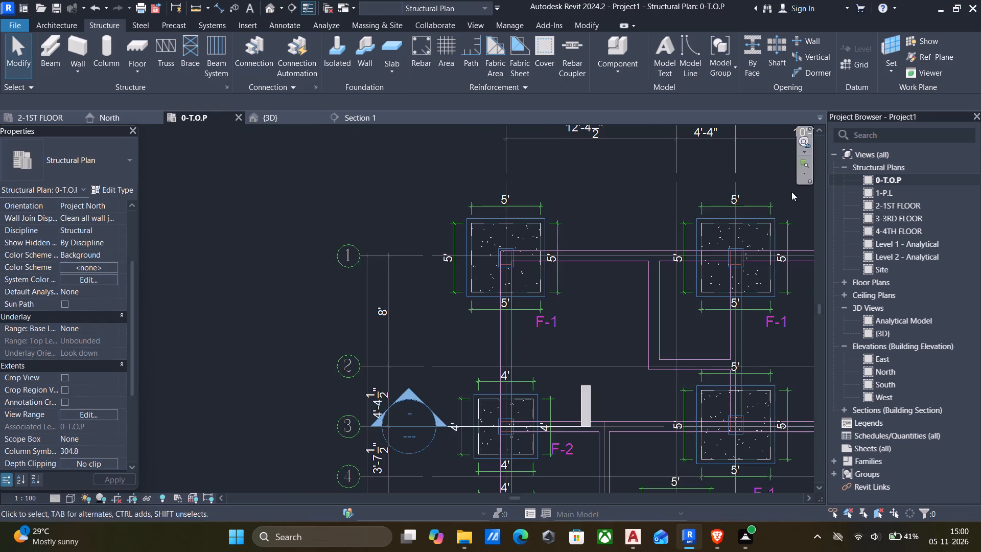
{"action": "scroll", "coordinate": [662, 211], "scroll_direction": "down", "scroll_amount": 5}
{"action": "middle_click_drag", "start_coordinate": [655, 233], "coordinate": [546, 218]}
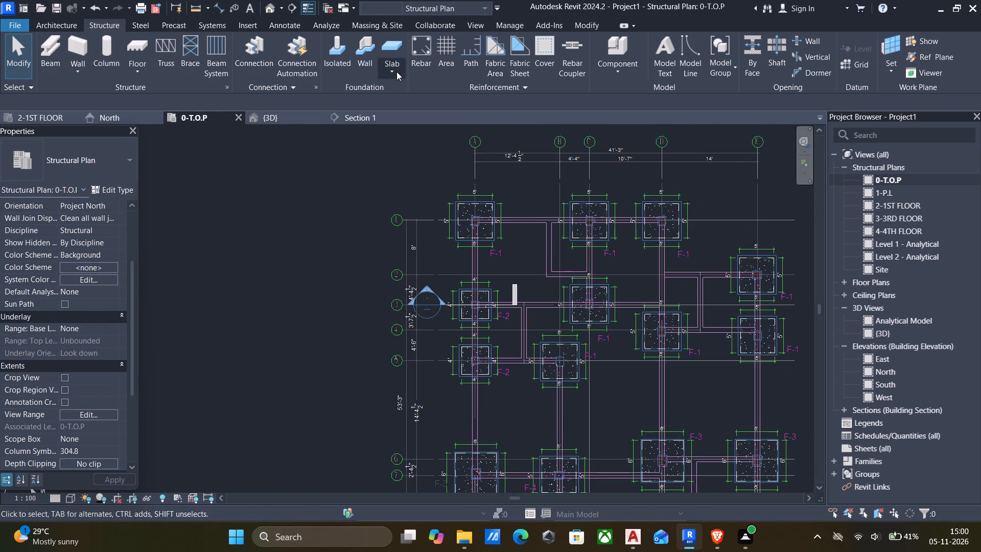
{"action": "left_click", "coordinate": [268, 5]}
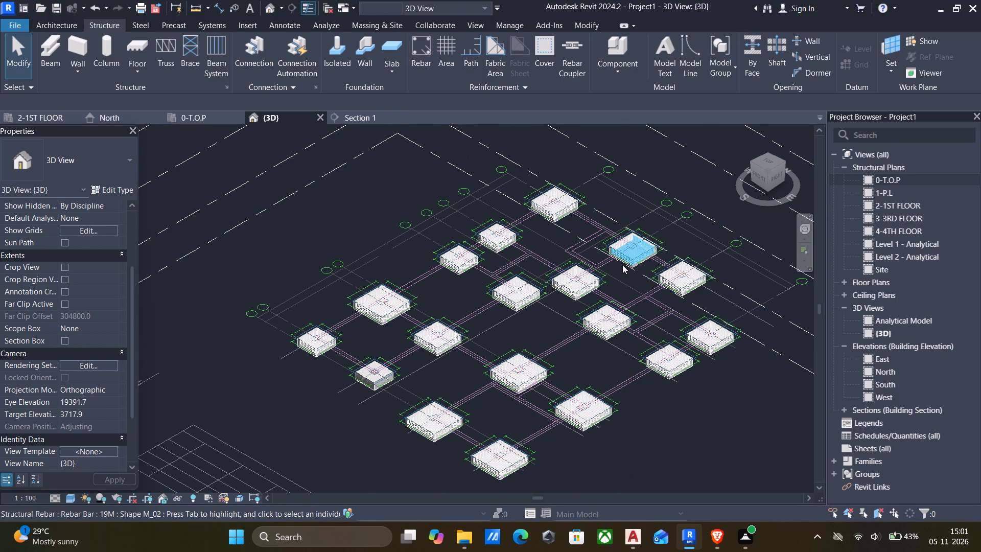
{"action": "scroll", "coordinate": [622, 266], "scroll_direction": "down", "scroll_amount": 1}
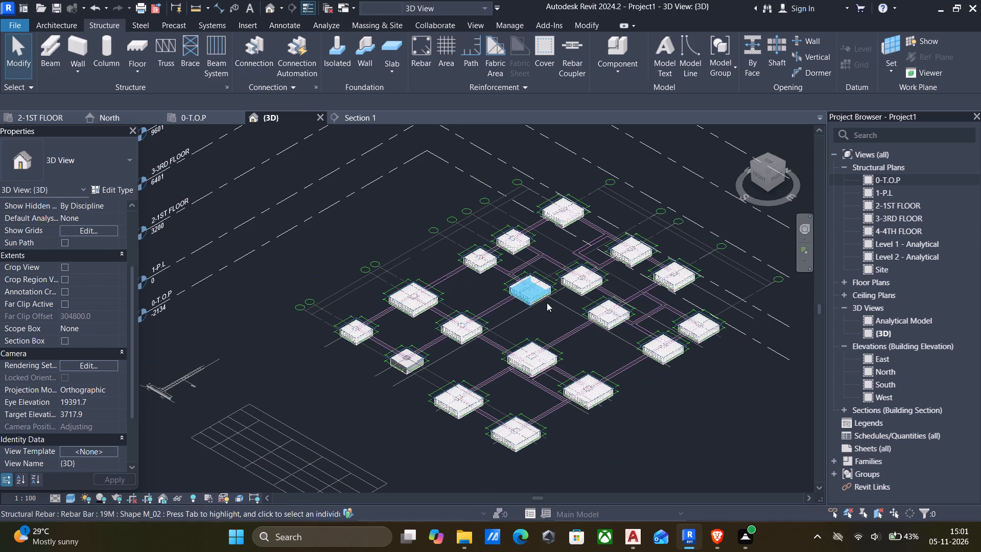
{"action": "middle_click_drag", "start_coordinate": [570, 312], "coordinate": [484, 278]}
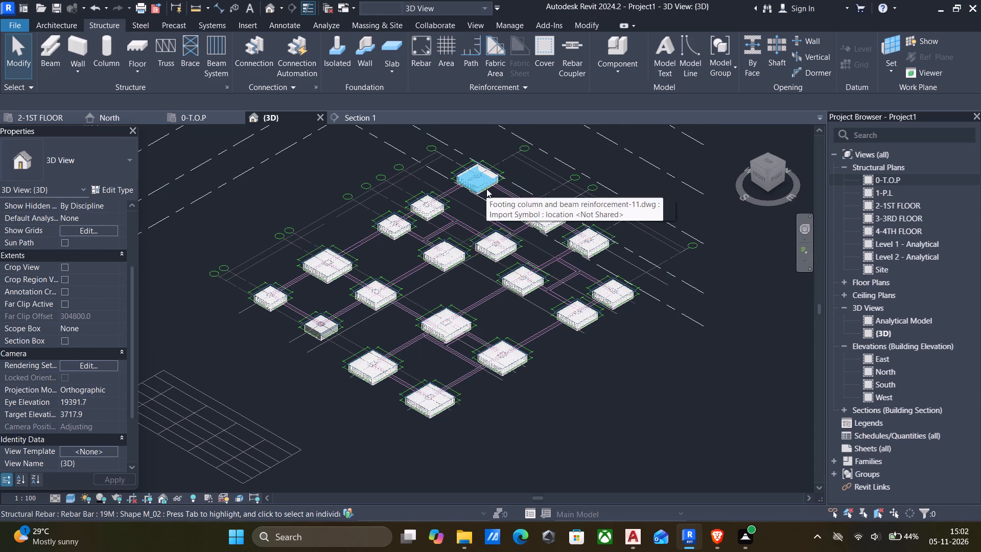
{"action": "scroll", "coordinate": [473, 183], "scroll_direction": "up", "scroll_amount": 9}
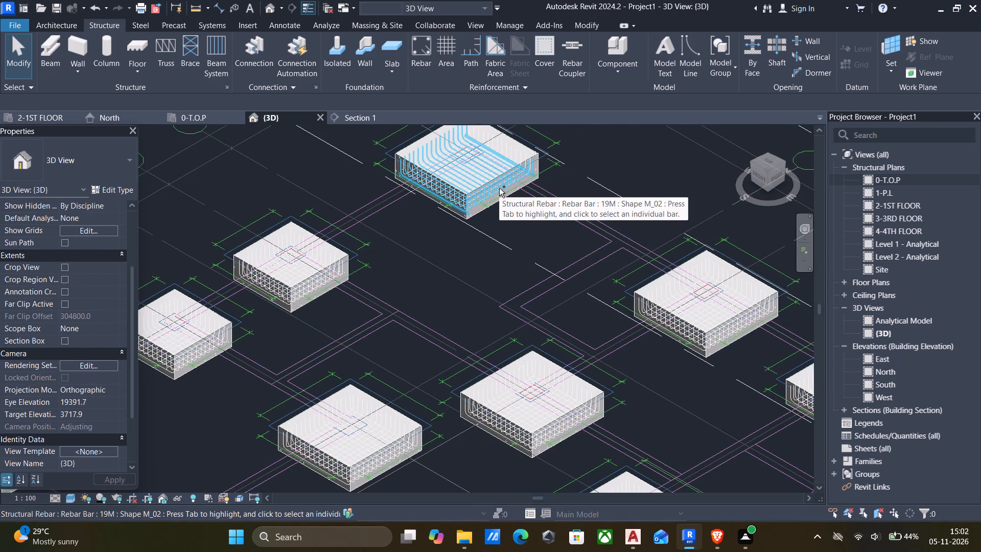
Undo the rebar propagation and the F-2 footing's rebar, keeping the rebar only in the corner F-1 footing.
{"action": "key", "text": "ctrl+z"}
{"action": "key", "text": "ctrl+z"}
{"action": "key", "text": "ctrl+z"}
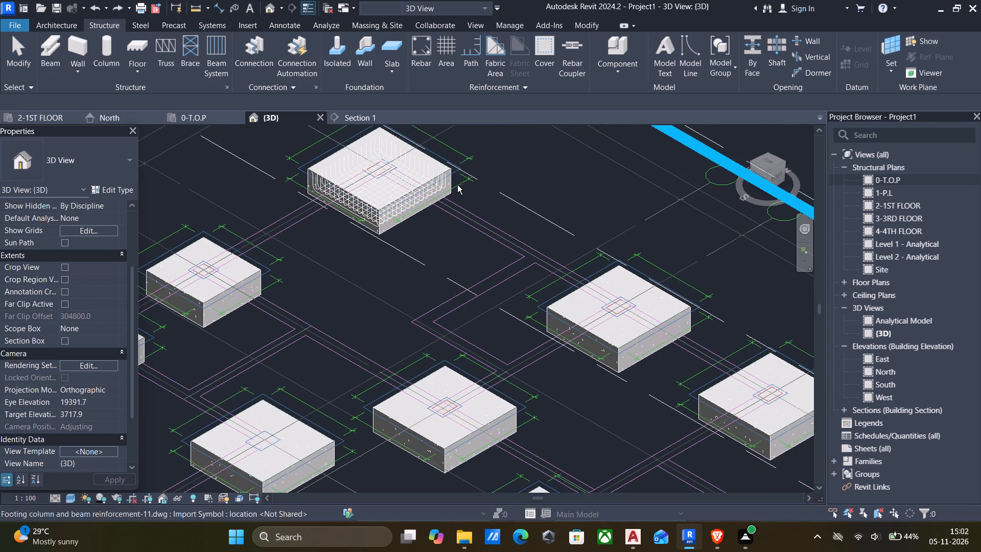
{"action": "key", "text": "ctrl+z"}
{"action": "key", "text": "ctrl+z"}
{"action": "key", "text": "ctrl+z"}
{"action": "key", "text": "ctrl+z"}
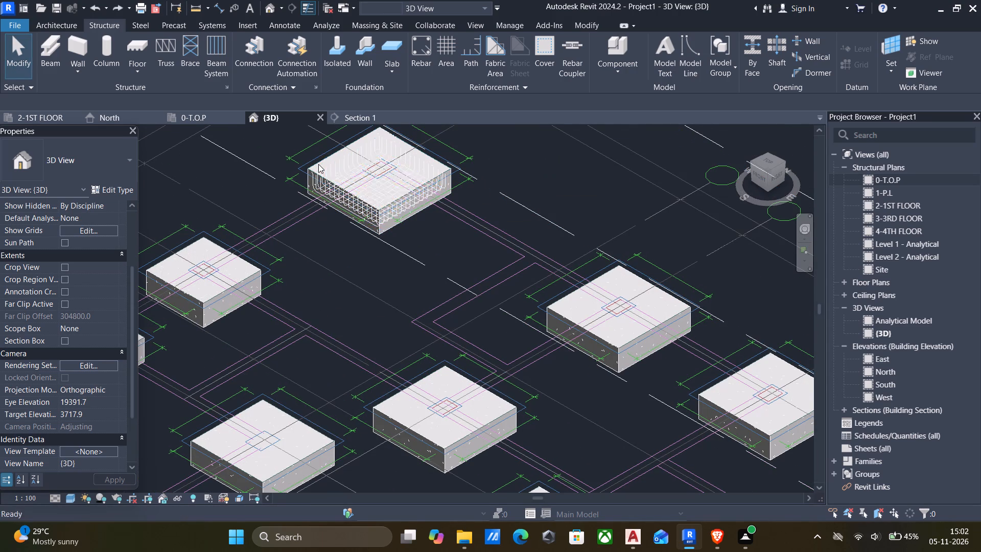
{"action": "key", "text": "ctrl+z"}
{"action": "key", "text": "ctrl+z"}
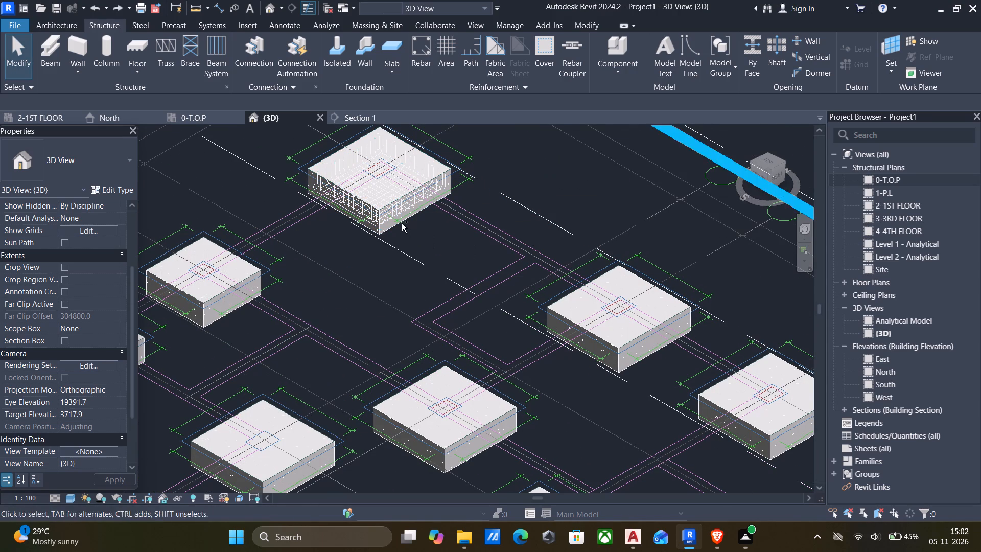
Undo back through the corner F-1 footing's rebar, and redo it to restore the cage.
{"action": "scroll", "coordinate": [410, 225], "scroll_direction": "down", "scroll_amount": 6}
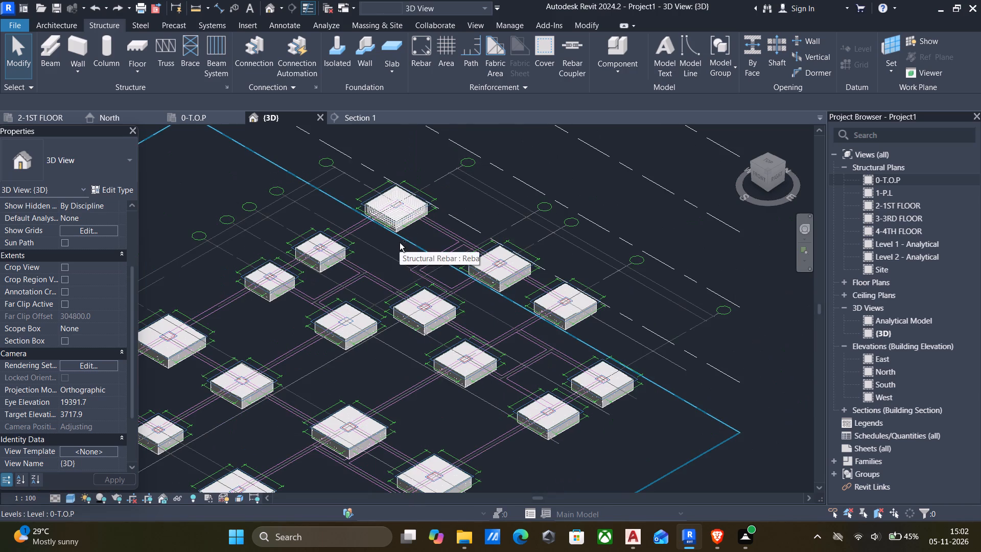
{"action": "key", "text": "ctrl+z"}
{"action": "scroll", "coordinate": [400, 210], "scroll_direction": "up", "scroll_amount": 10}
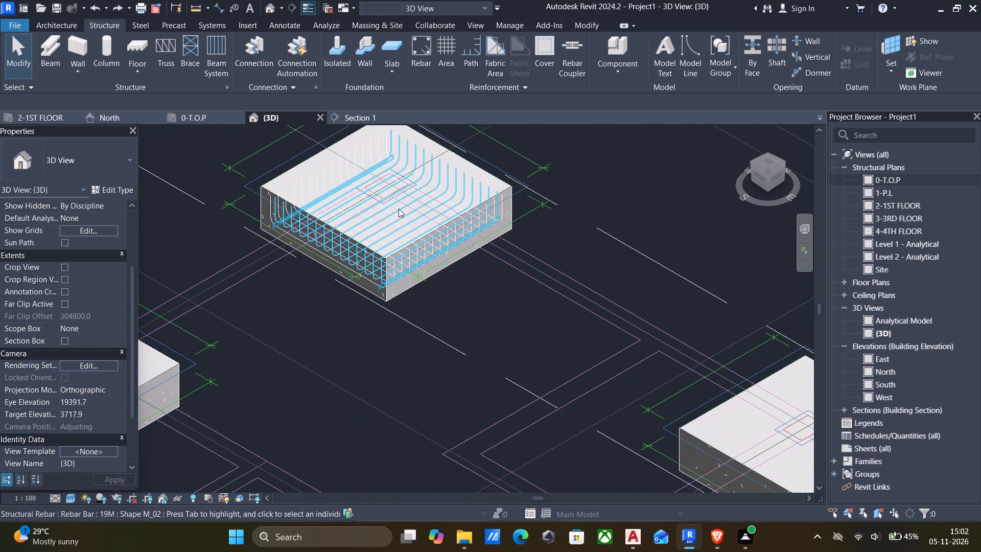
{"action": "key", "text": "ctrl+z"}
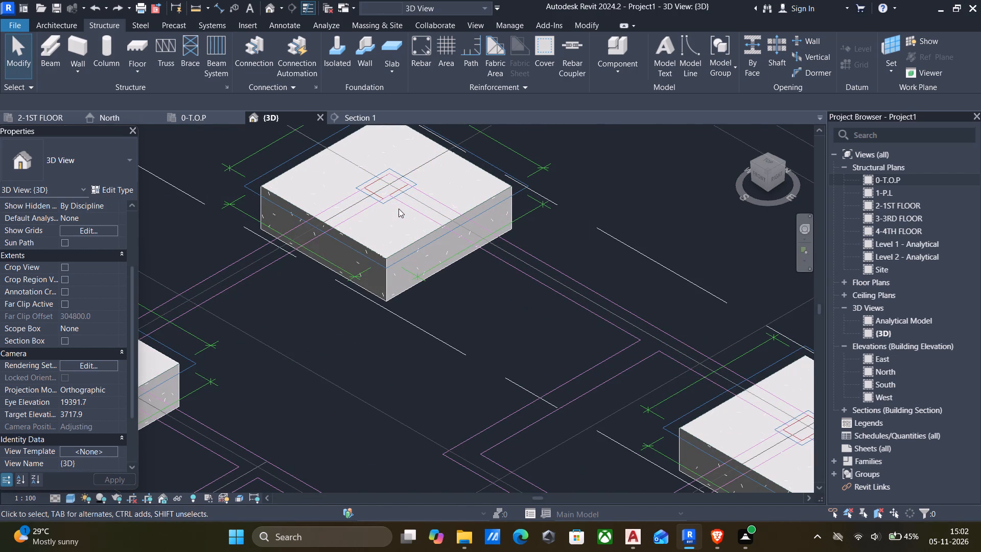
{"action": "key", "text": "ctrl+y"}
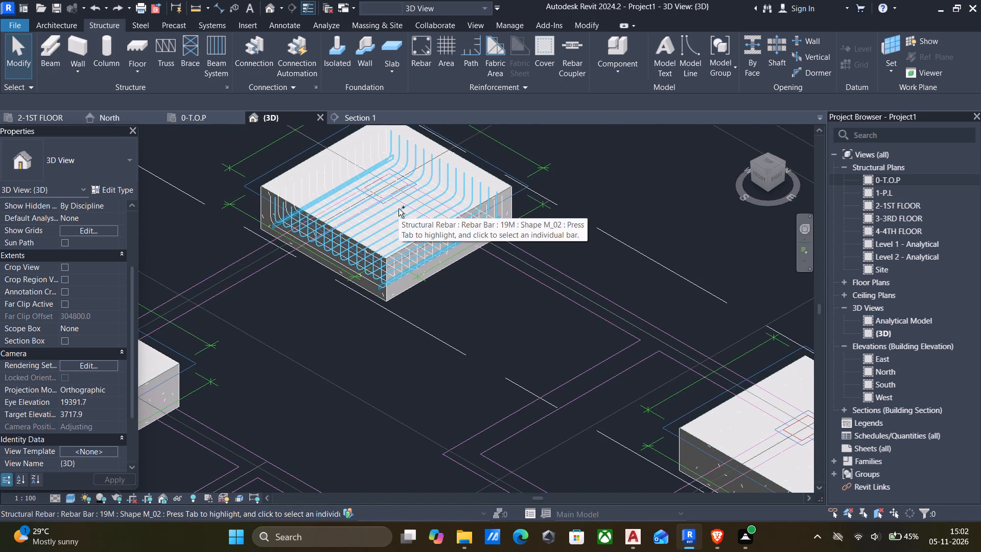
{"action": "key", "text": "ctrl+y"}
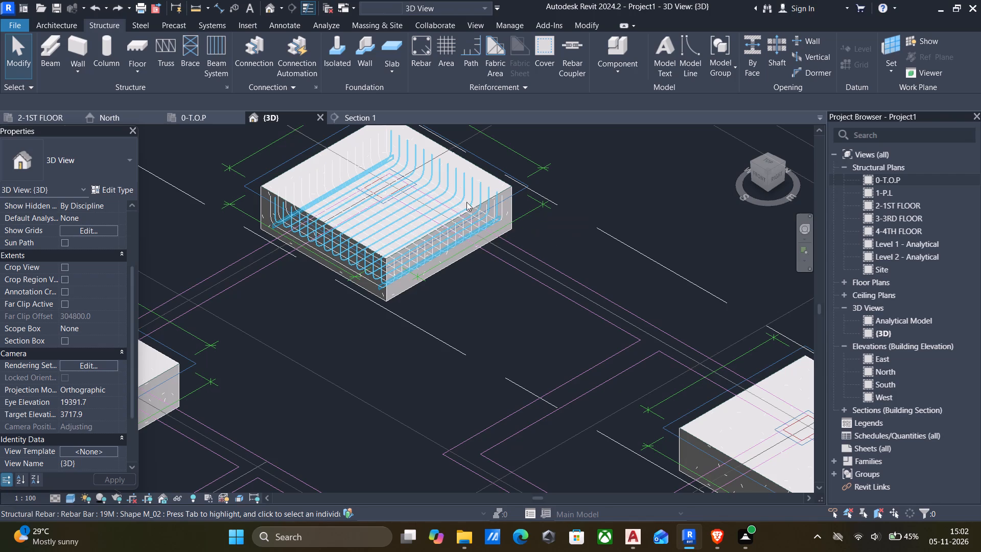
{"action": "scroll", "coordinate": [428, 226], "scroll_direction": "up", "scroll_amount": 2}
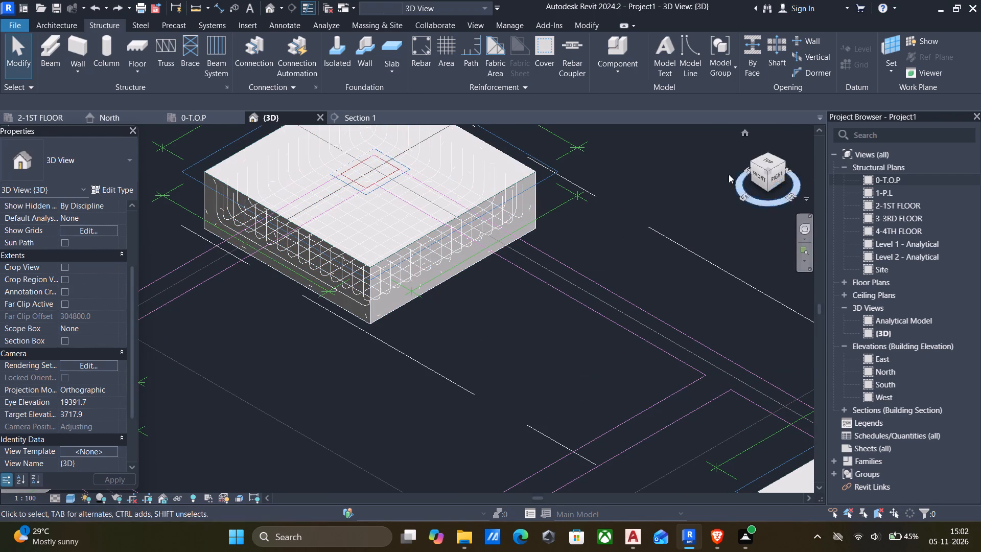
Open Section 1 and inspect the 4'x4' F-2 footing for rebar.
{"action": "left_click", "coordinate": [357, 120]}
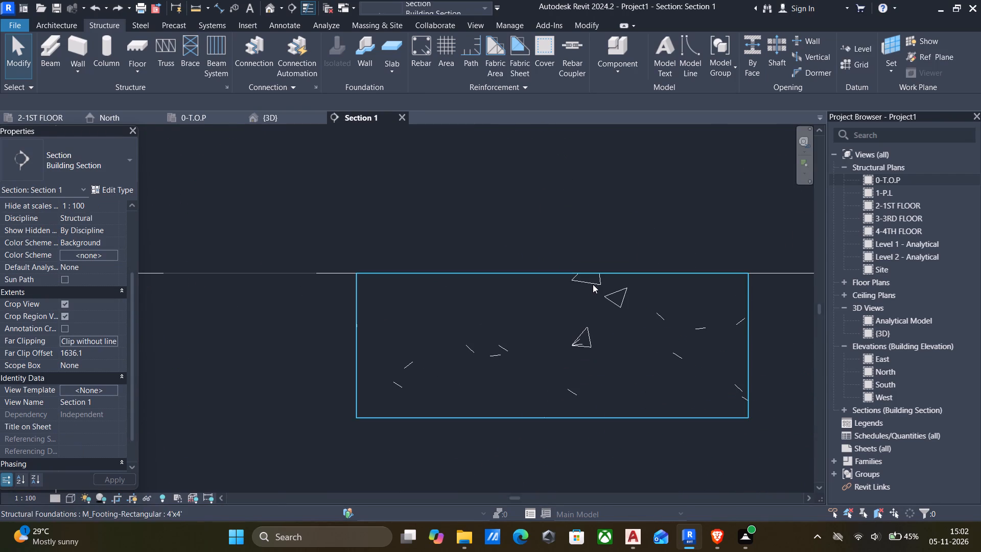
{"action": "scroll", "coordinate": [593, 285], "scroll_direction": "down", "scroll_amount": 5}
{"action": "left_click", "coordinate": [670, 329]}
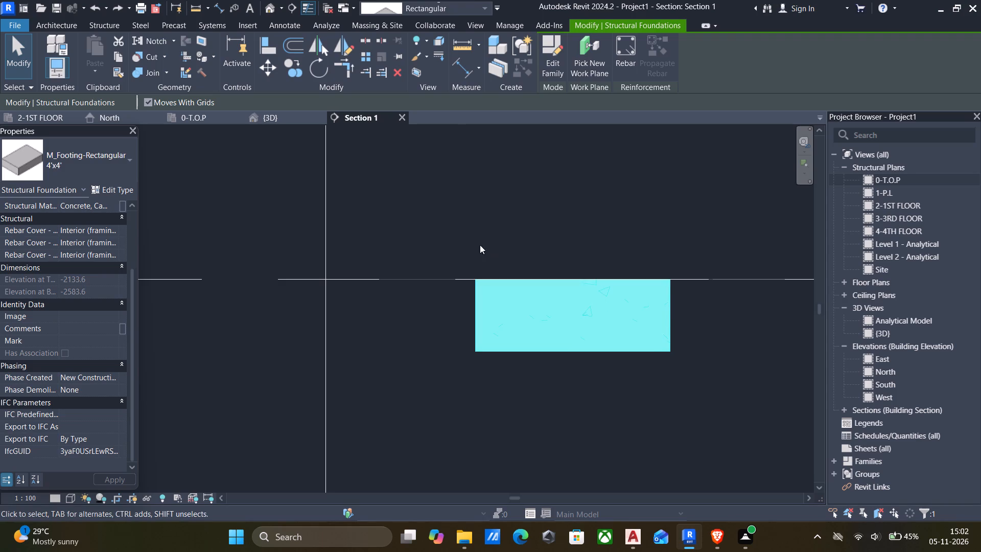
{"action": "left_click", "coordinate": [458, 238]}
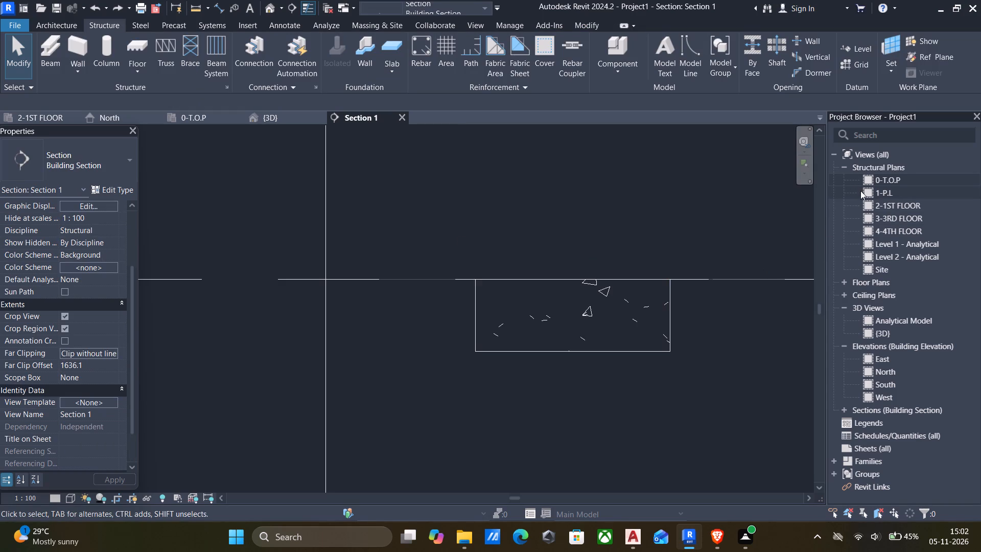
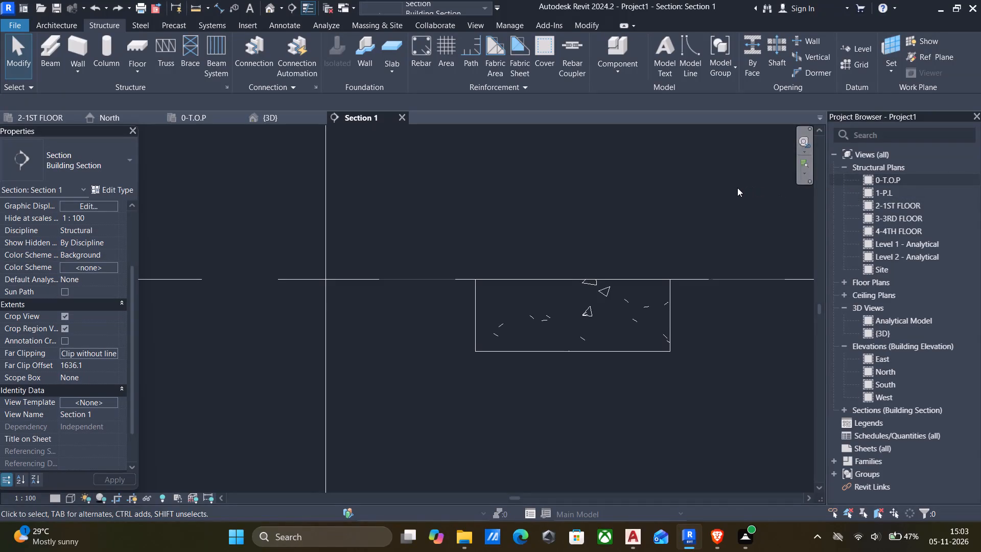
Examine the corner F-1 footing's 19M rebar cage and the surrounding footings in the {3D} view.
{"action": "left_click", "coordinate": [668, 318]}
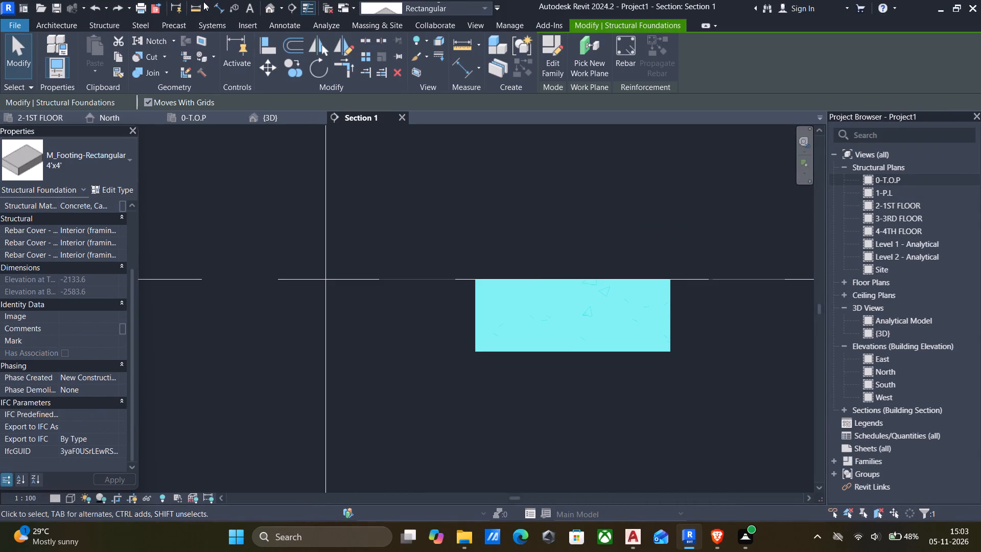
{"action": "left_click", "coordinate": [274, 5]}
{"action": "scroll", "coordinate": [424, 159], "scroll_direction": "down", "scroll_amount": 3}
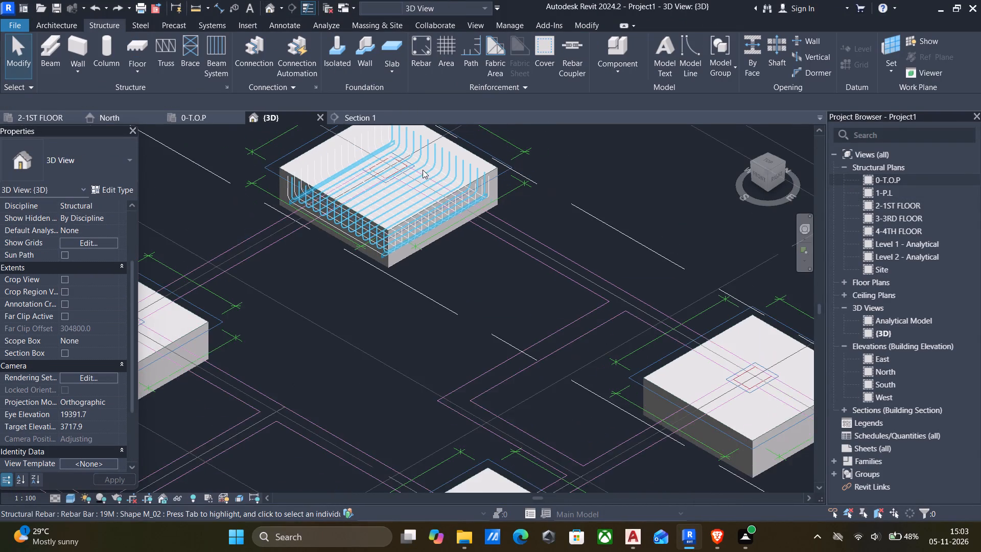
{"action": "middle_click_drag", "start_coordinate": [433, 183], "coordinate": [475, 222]}
{"action": "scroll", "coordinate": [503, 238], "scroll_direction": "up", "scroll_amount": 3}
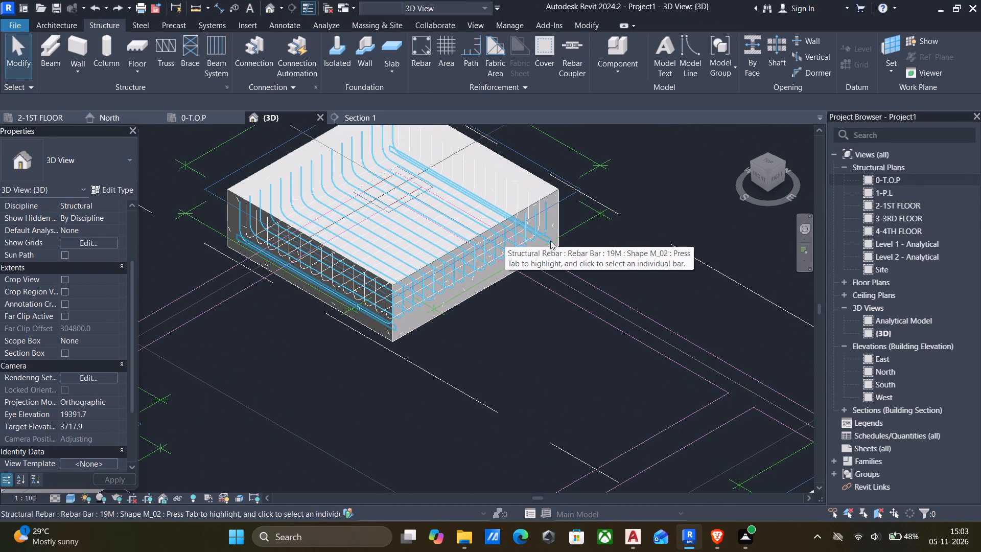
{"action": "left_click", "coordinate": [517, 234]}
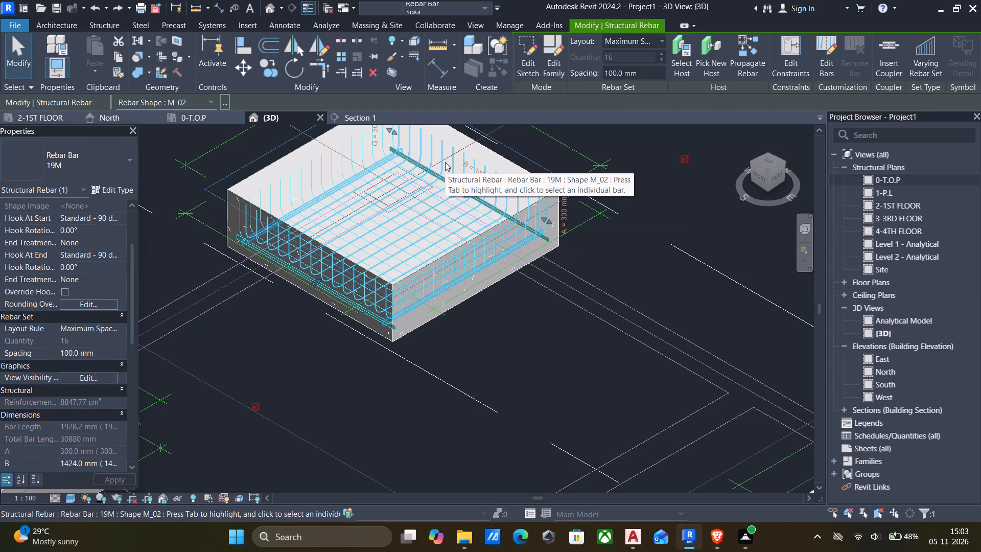
{"action": "scroll", "coordinate": [445, 162], "scroll_direction": "down", "scroll_amount": 5}
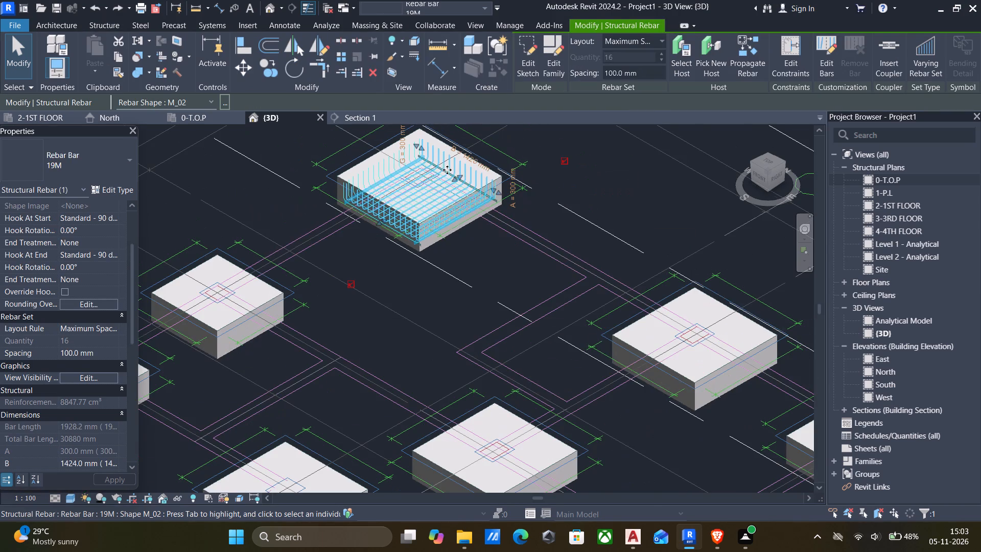
In the 0-T.O.P plan, move the Section 1 line about 3400 mm from the F-2 footing so it cuts the corner F-1 footing.
{"action": "double_click", "coordinate": [867, 183]}
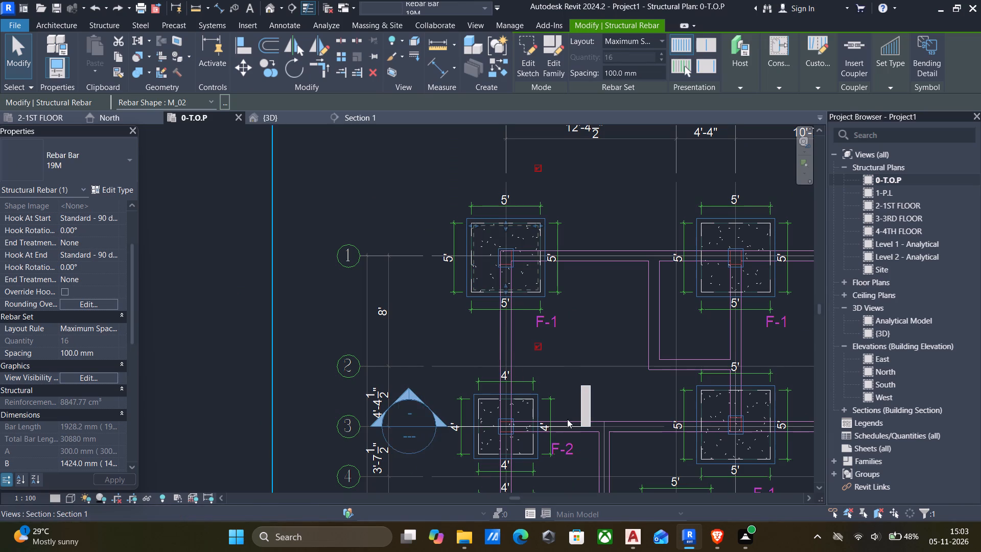
{"action": "left_click", "coordinate": [581, 415]}
{"action": "key", "text": "m"}
{"action": "key", "text": "v"}
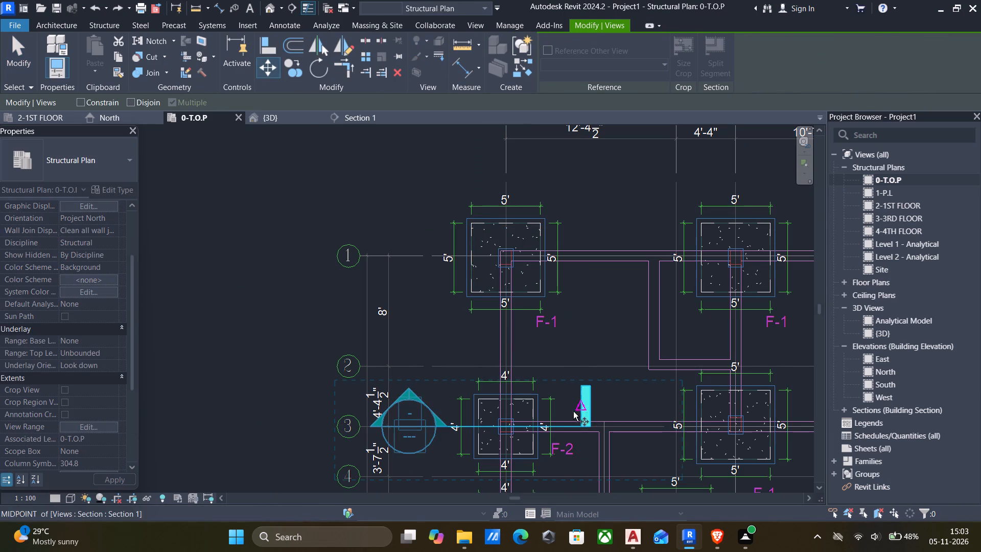
{"action": "left_click", "coordinate": [581, 423]}
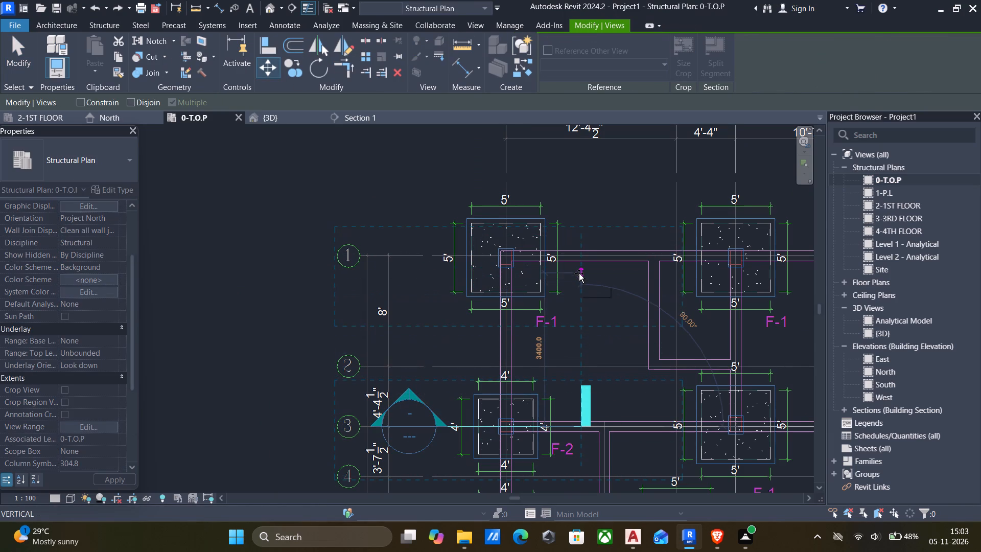
{"action": "left_click", "coordinate": [578, 269]}
{"action": "key", "text": "Escape"}
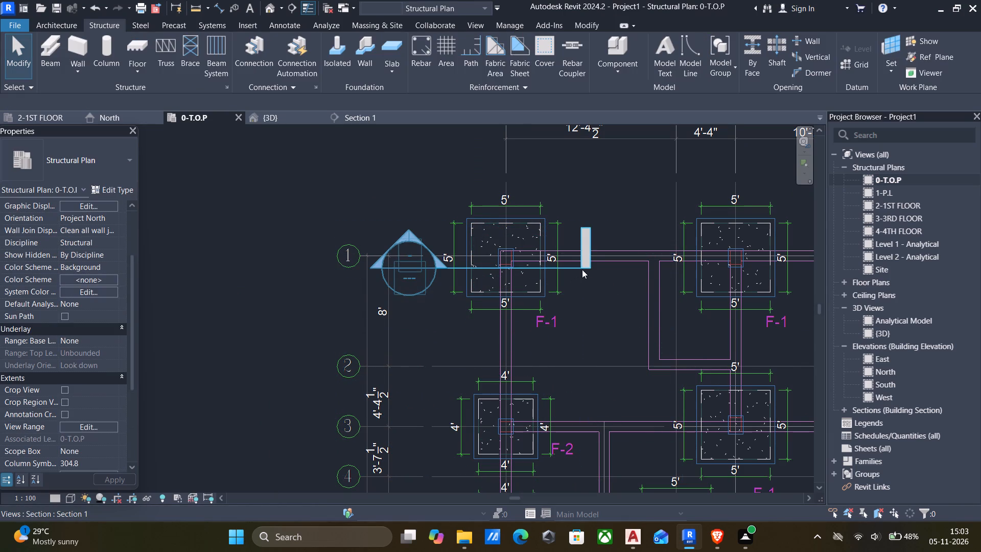
In the Section 1 view, change the F-1 footing's rebar set running along the section to bar type 10M.
{"action": "right_click", "coordinate": [586, 262]}
{"action": "left_click", "coordinate": [611, 231]}
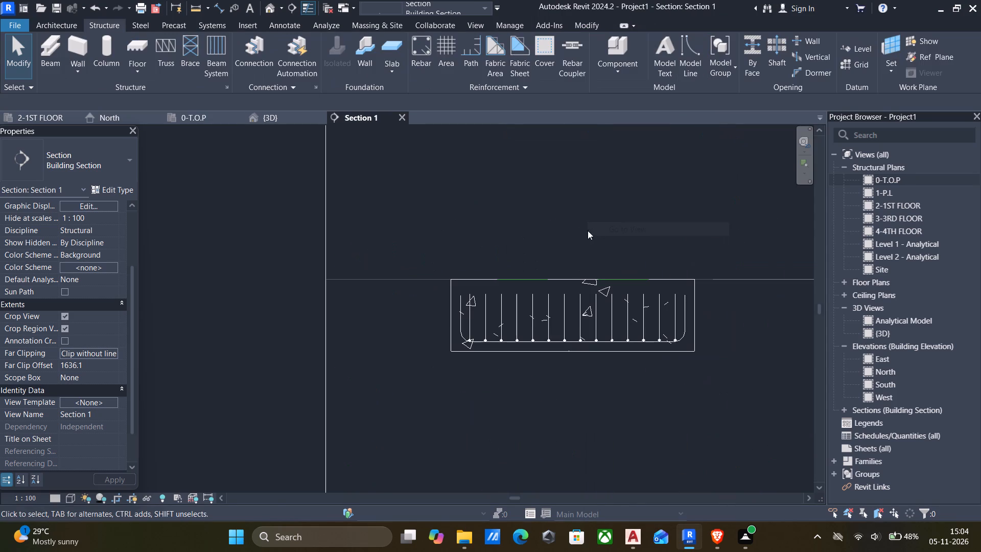
{"action": "scroll", "coordinate": [679, 318], "scroll_direction": "up", "scroll_amount": 2}
{"action": "left_click", "coordinate": [685, 320]}
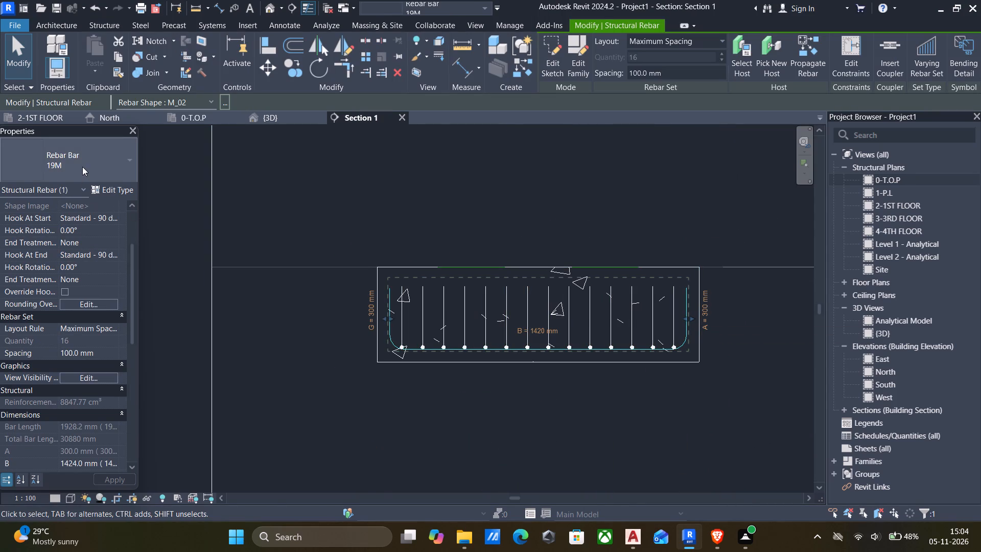
{"action": "left_click", "coordinate": [82, 167]}
{"action": "scroll", "coordinate": [63, 214], "scroll_direction": "up", "scroll_amount": 4}
{"action": "left_click", "coordinate": [38, 219]}
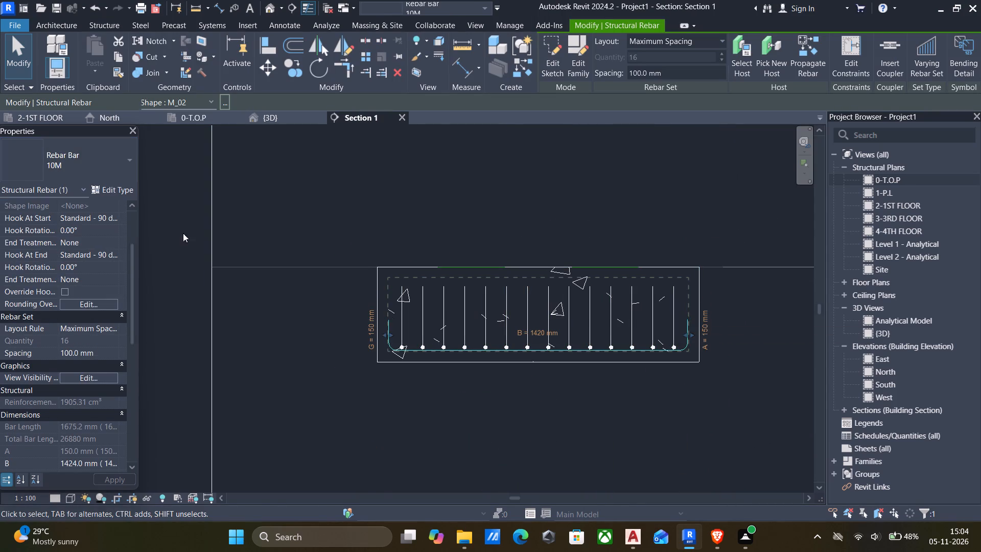
{"action": "left_click", "coordinate": [290, 284]}
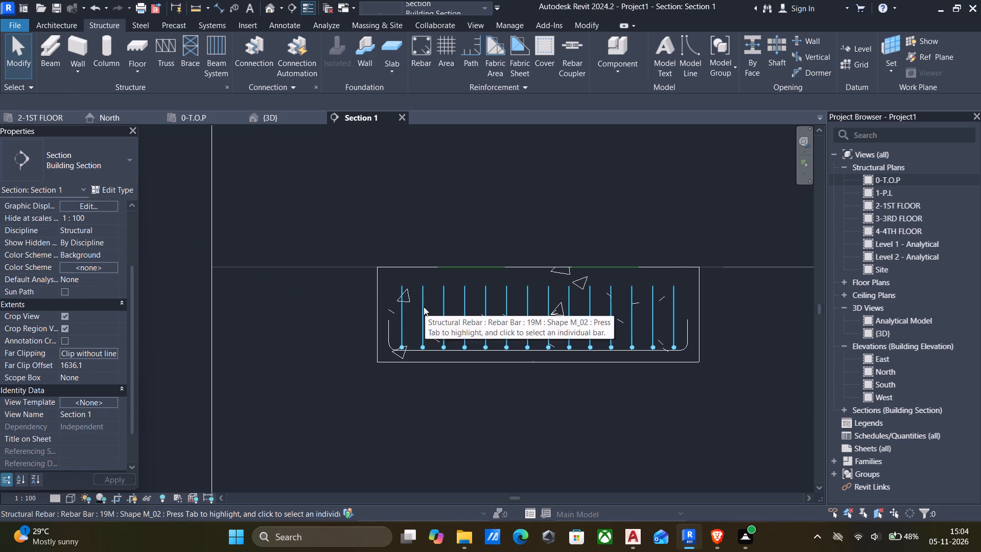
Change the F-1 footing's perpendicular rebar set, seen as evenly spaced bars in Section 1, to bar type 10M.
{"action": "left_click", "coordinate": [424, 307]}
{"action": "left_click", "coordinate": [98, 170]}
{"action": "scroll", "coordinate": [83, 210], "scroll_direction": "up", "scroll_amount": 5}
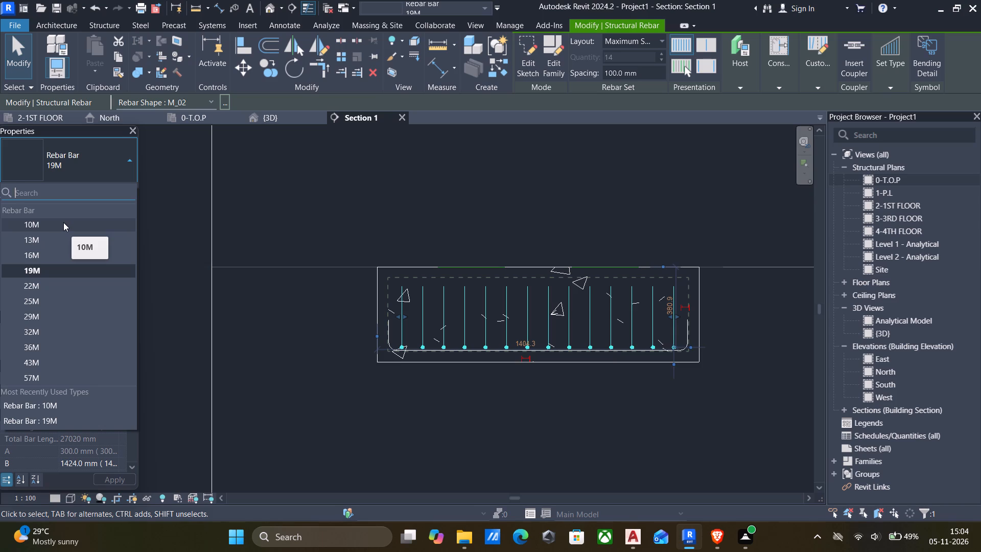
{"action": "left_click", "coordinate": [63, 222]}
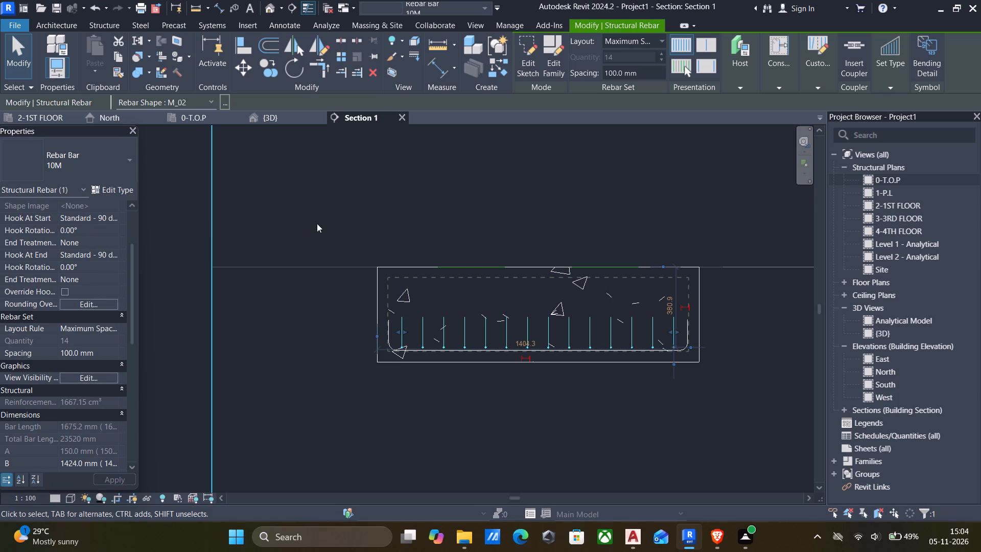
{"action": "left_click", "coordinate": [329, 221]}
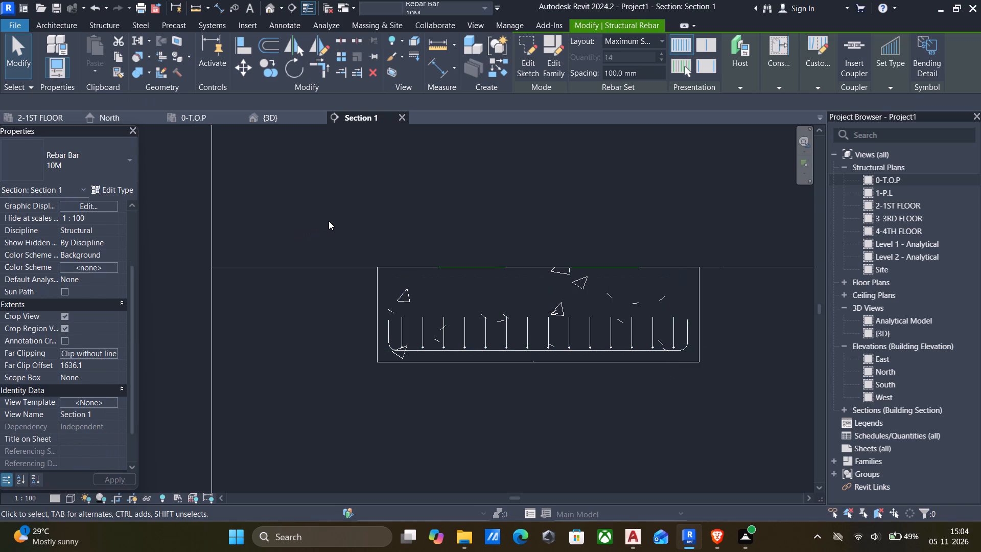
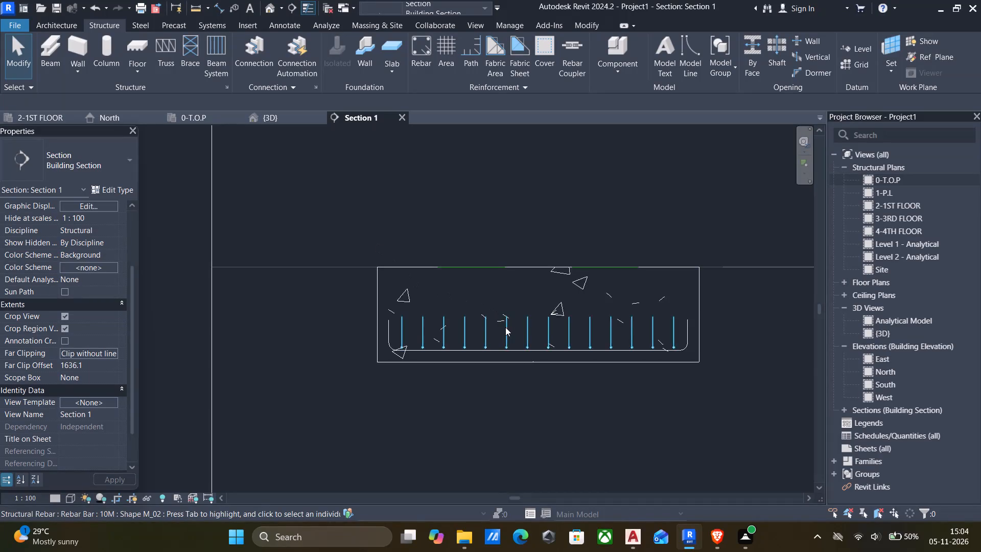
Set the F-1 footing's perpendicular 10M rebar set in Section 1 to the Maximum Spacing layout with 6" spacing.
{"action": "scroll", "coordinate": [504, 329], "scroll_direction": "up", "scroll_amount": 6}
{"action": "left_click", "coordinate": [507, 348]}
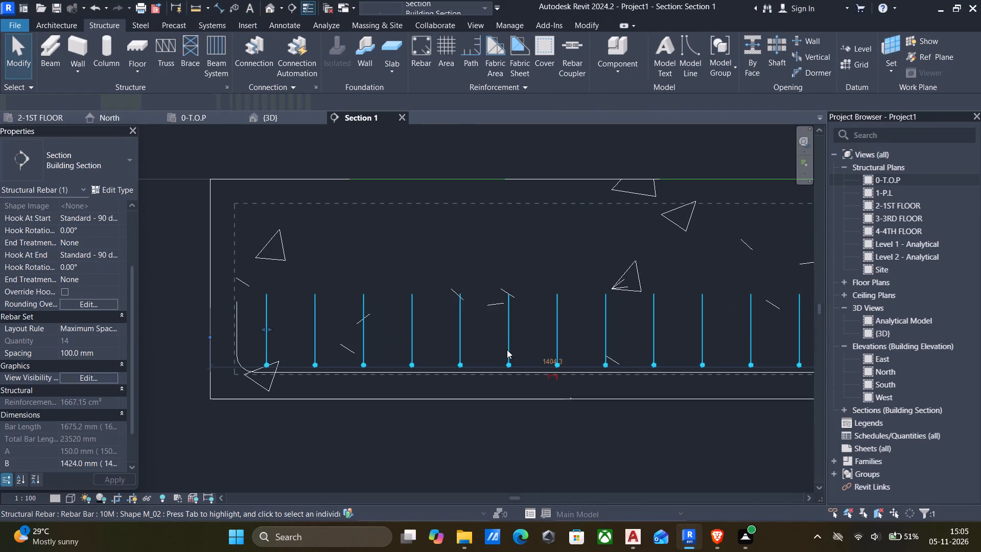
{"action": "key", "text": "Down"}
{"action": "scroll", "coordinate": [536, 377], "scroll_direction": "up", "scroll_amount": 4}
{"action": "key", "text": "Down"}
{"action": "scroll", "coordinate": [517, 374], "scroll_direction": "up", "scroll_amount": 5}
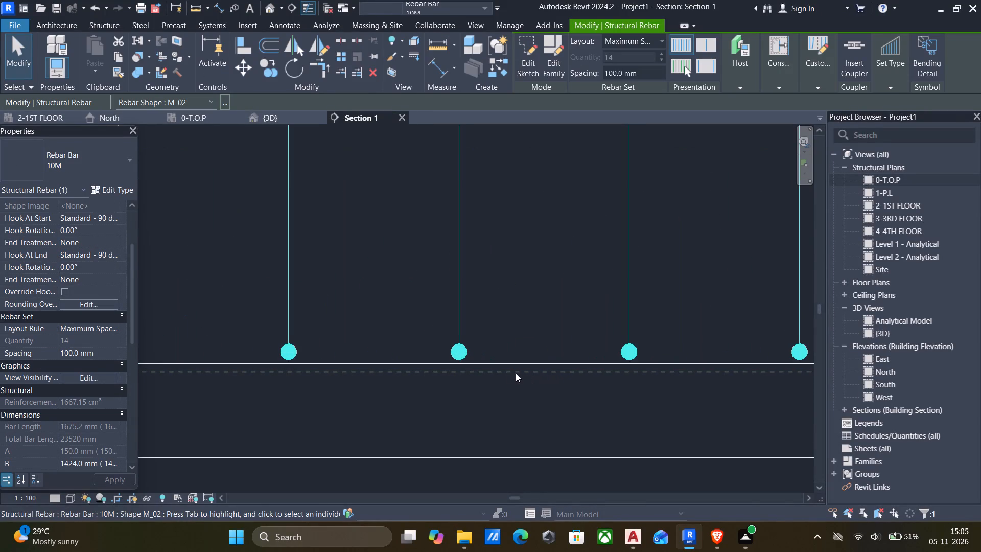
{"action": "key", "text": "Down"}
{"action": "key", "text": "Down"}
{"action": "scroll", "coordinate": [396, 332], "scroll_direction": "down", "scroll_amount": 5}
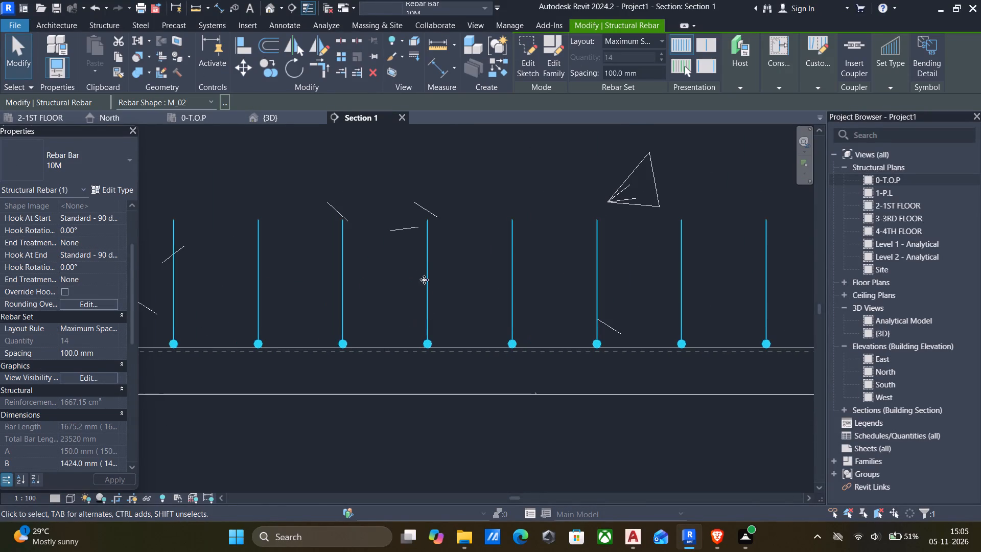
{"action": "left_click", "coordinate": [657, 37]}
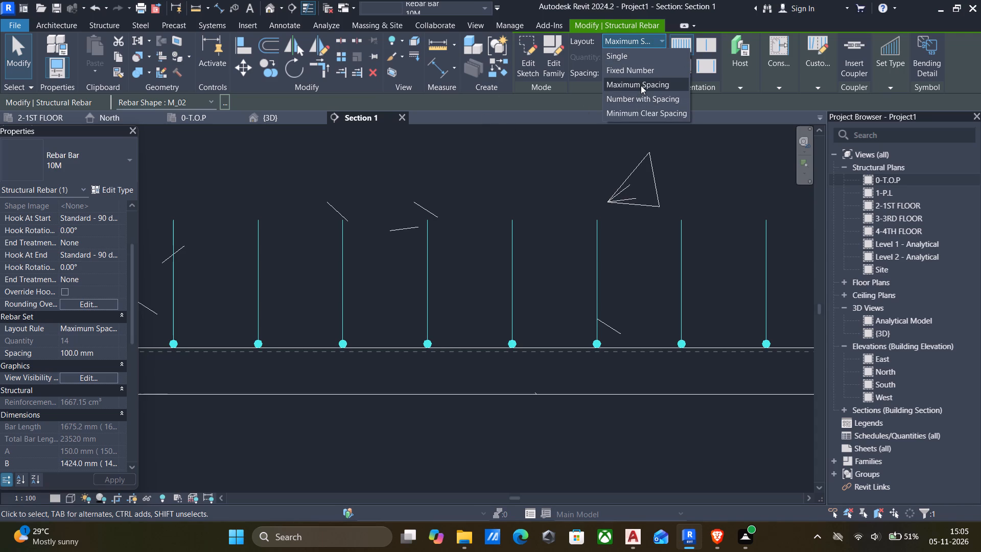
{"action": "left_click", "coordinate": [641, 85]}
{"action": "left_click_drag", "start_coordinate": [646, 72], "coordinate": [495, 65]}
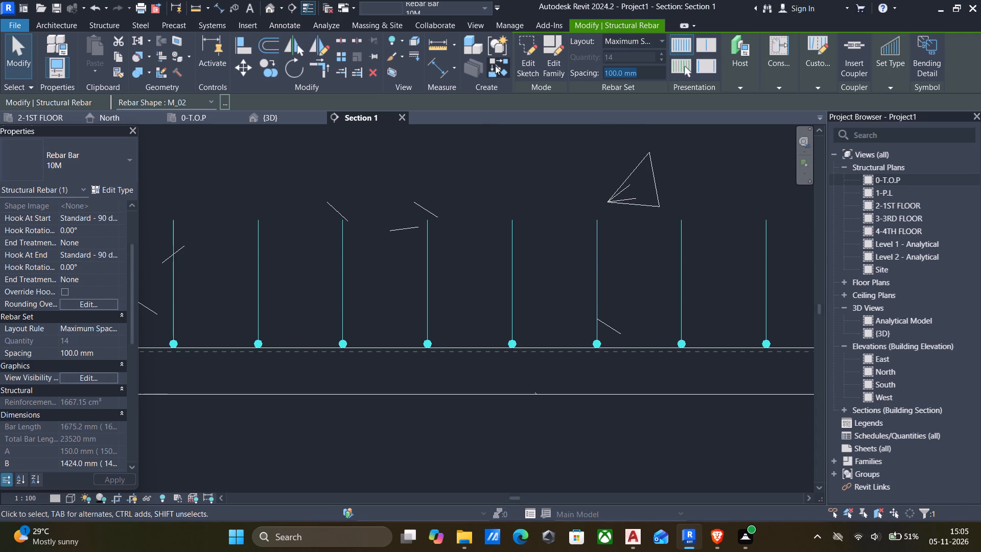
{"action": "key", "text": "6"}
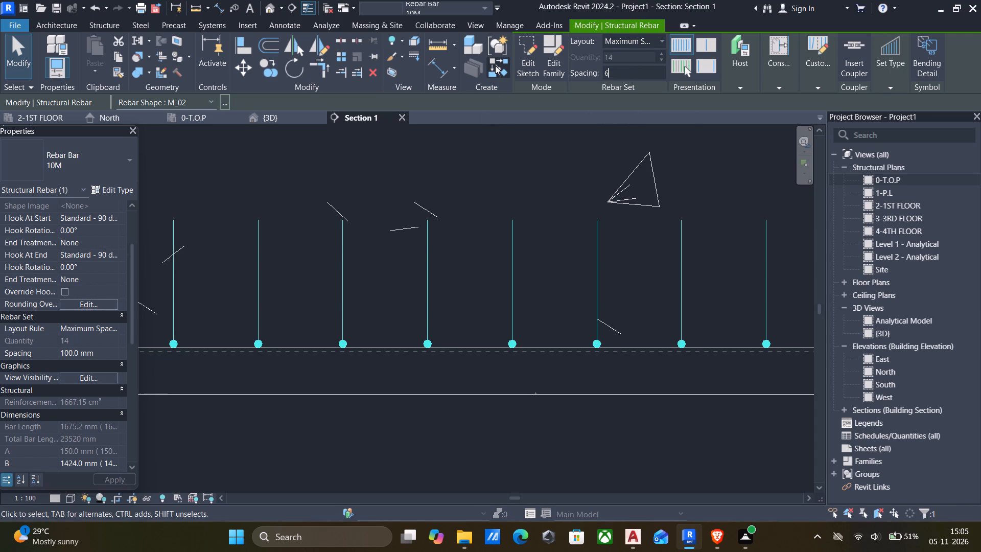
{"action": "key", "text": "shift+quotedbl"}
{"action": "key", "text": "Return"}
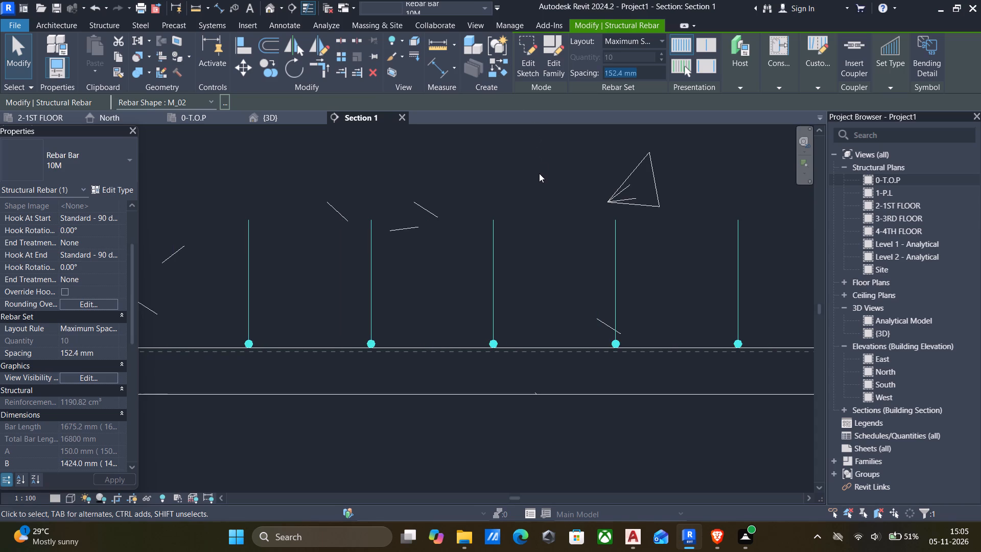
{"action": "scroll", "coordinate": [538, 173], "scroll_direction": "down", "scroll_amount": 6}
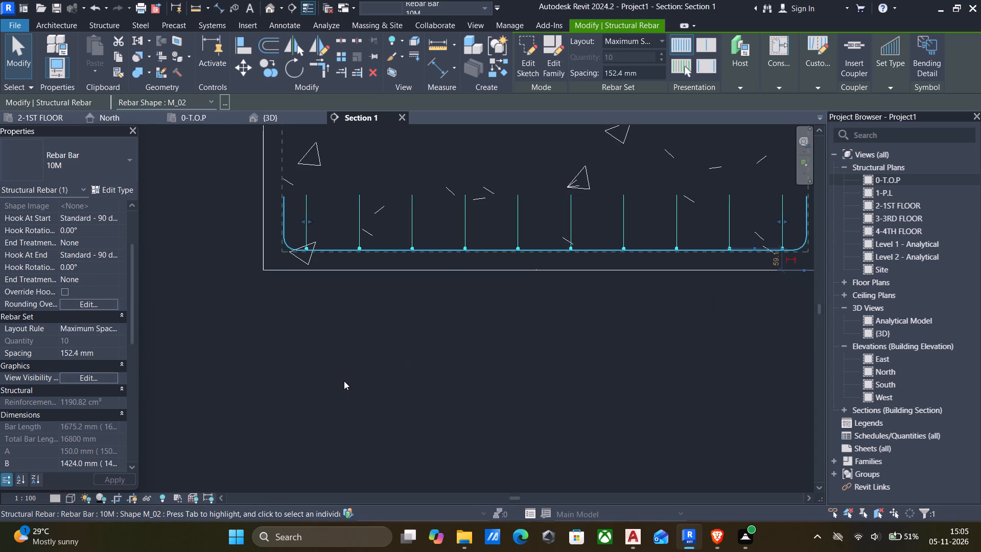
{"action": "left_click", "coordinate": [344, 377]}
Set the spacing of the F-1 footing's rebar set running along Section 1 to 6".
{"action": "left_click", "coordinate": [282, 229]}
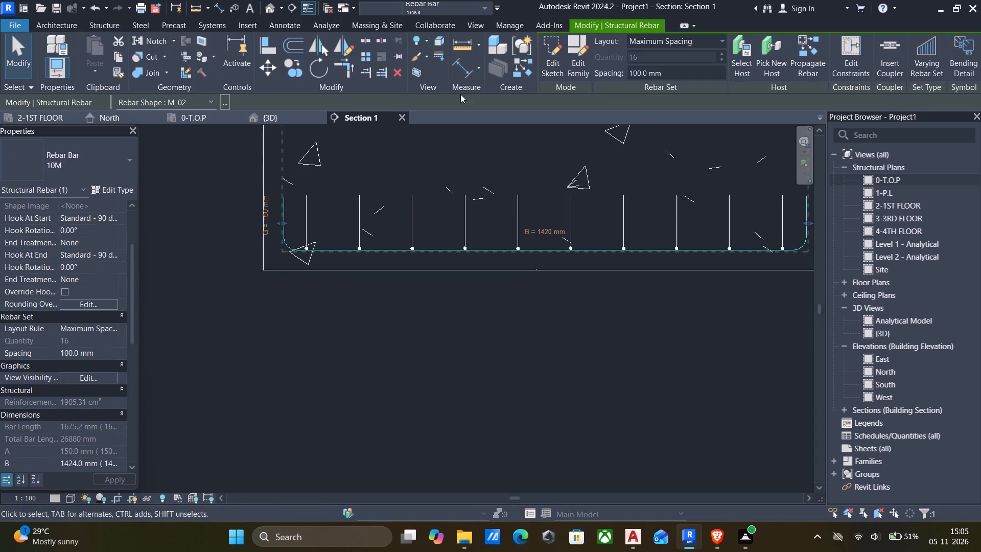
{"action": "left_click_drag", "start_coordinate": [689, 71], "coordinate": [531, 73]}
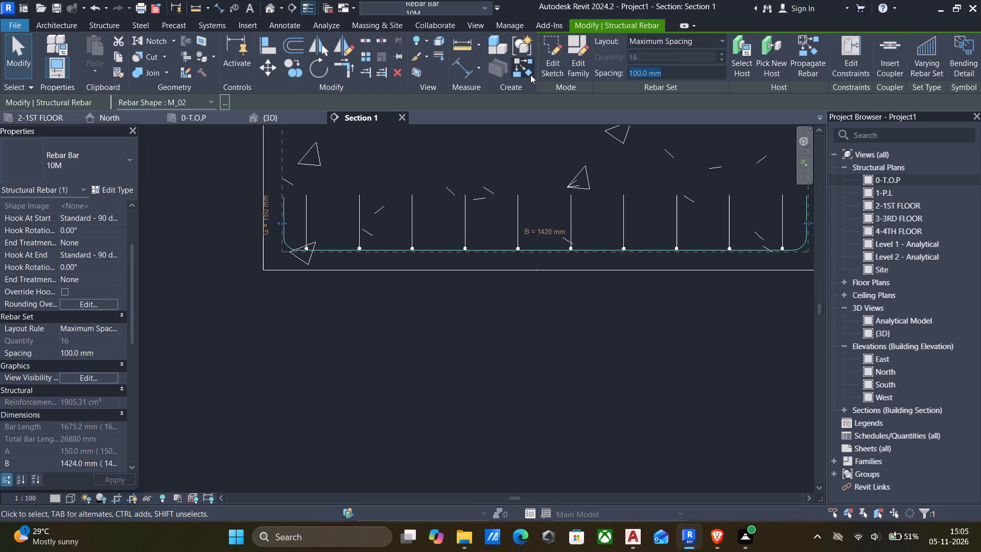
{"action": "key", "text": "6"}
{"action": "key", "text": "shift+quotedbl"}
{"action": "key", "text": "Return"}
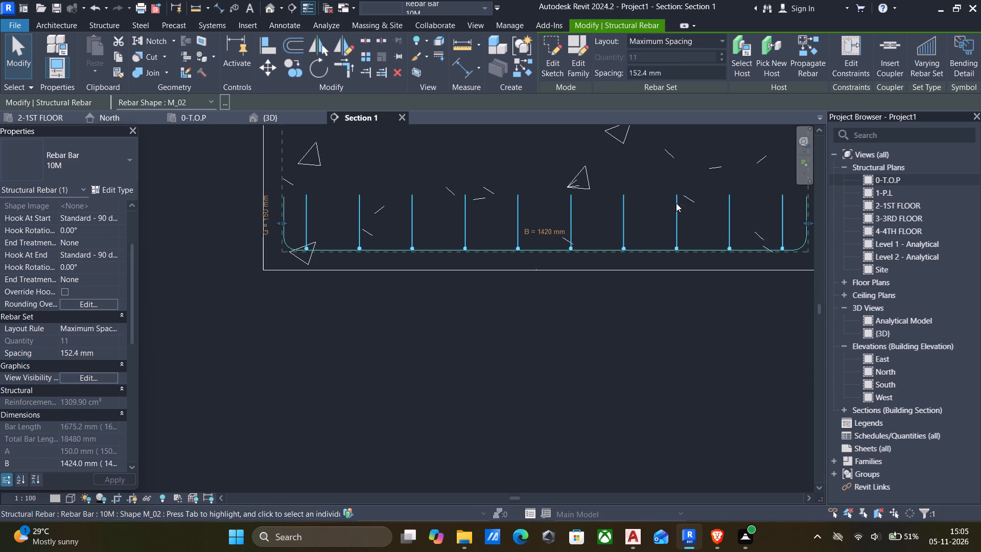
{"action": "left_click", "coordinate": [547, 305]}
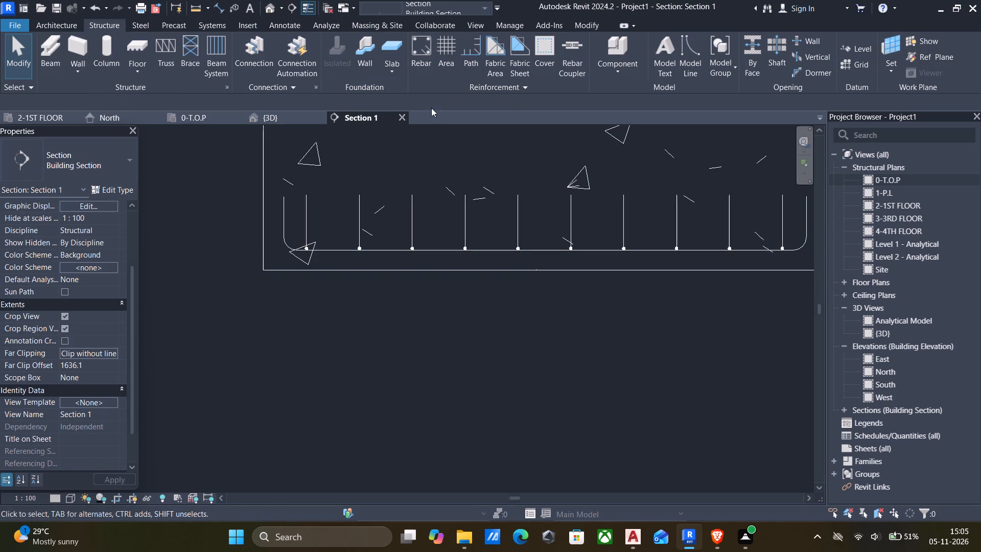
Check the view visibility states of both F-1 footing rebar sets together.
{"action": "middle_click_drag", "start_coordinate": [485, 125], "coordinate": [447, 197]}
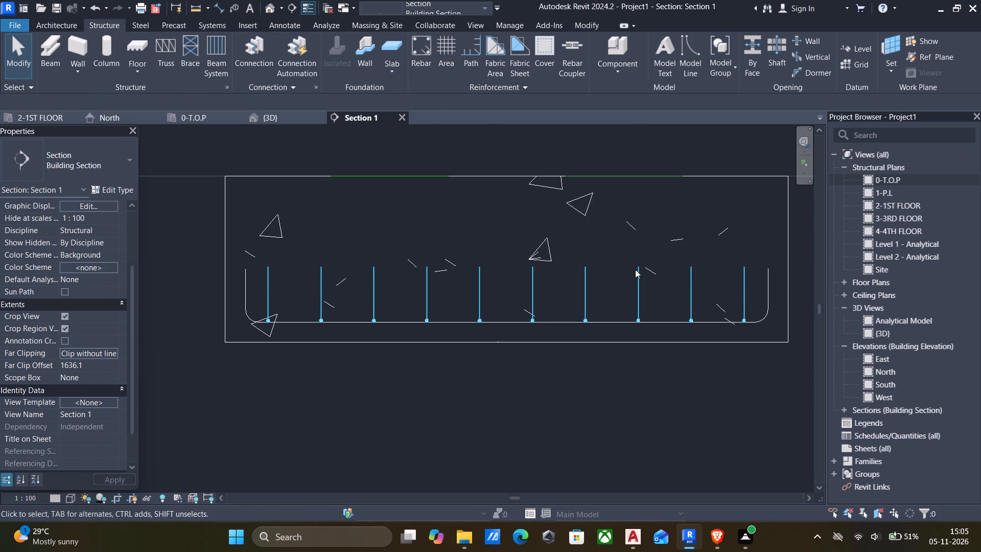
{"action": "left_click", "coordinate": [640, 273]}
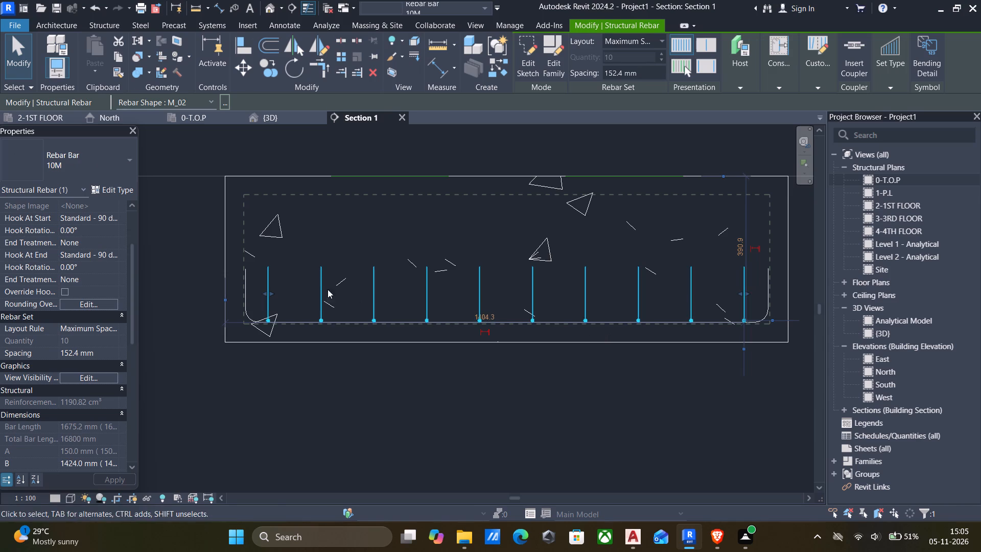
{"action": "left_click", "coordinate": [246, 280], "text": "ctrl"}
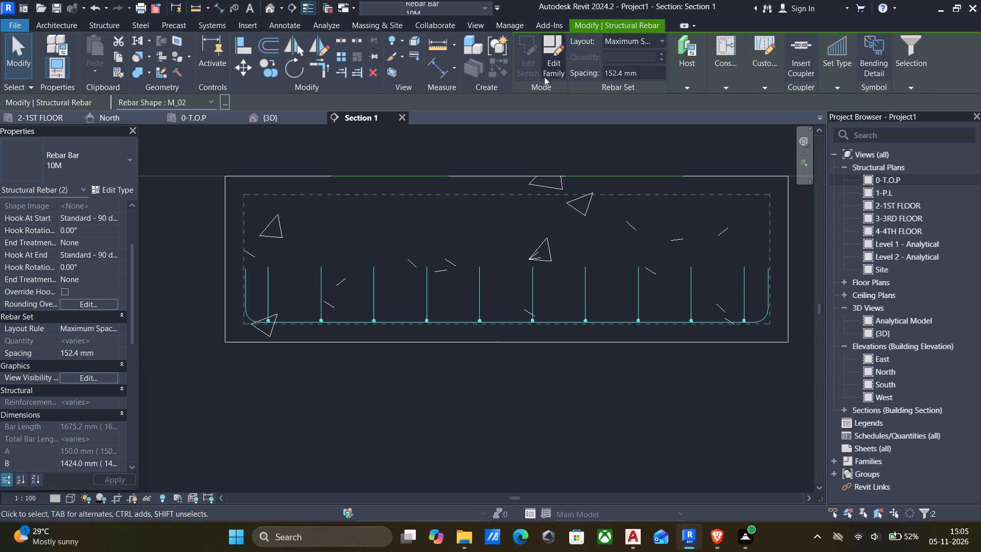
{"action": "left_click", "coordinate": [93, 373]}
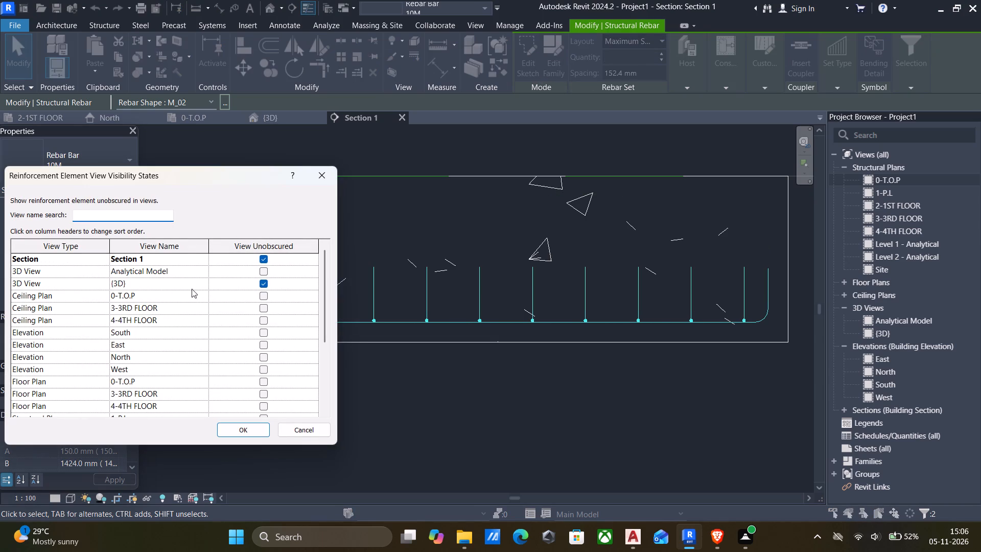
{"action": "left_click", "coordinate": [243, 427]}
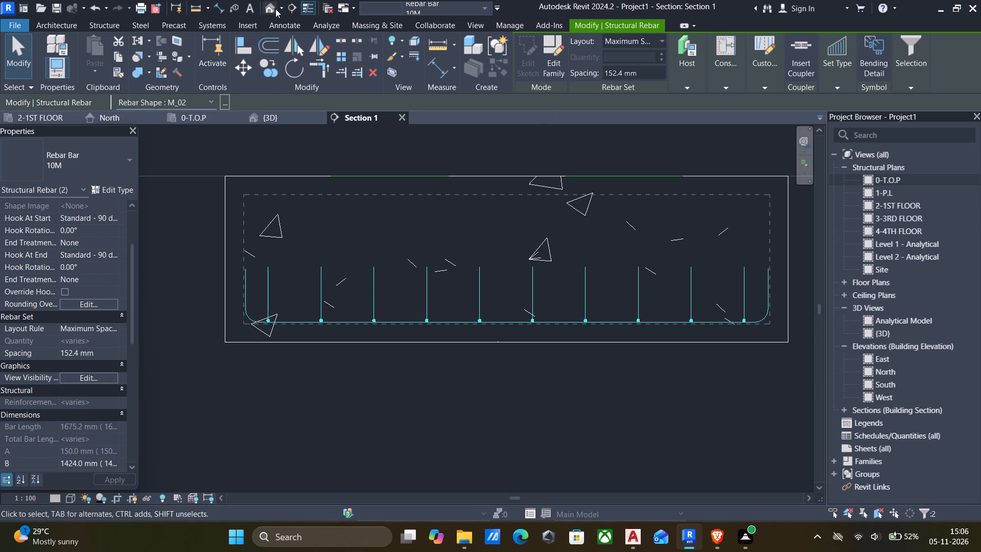
Open the {3D} view and set its detail level to Fine so the F-1 footing's bars display as solids.
{"action": "left_click", "coordinate": [270, 8]}
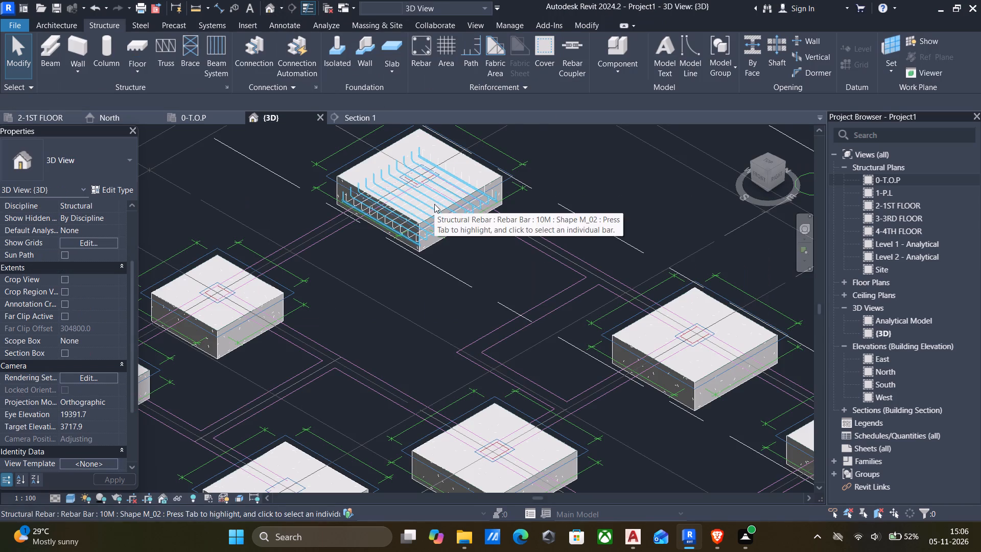
{"action": "middle_click_drag", "start_coordinate": [436, 216], "coordinate": [675, 262], "text": "shift"}
{"action": "middle_click_drag", "start_coordinate": [510, 228], "coordinate": [611, 265]}
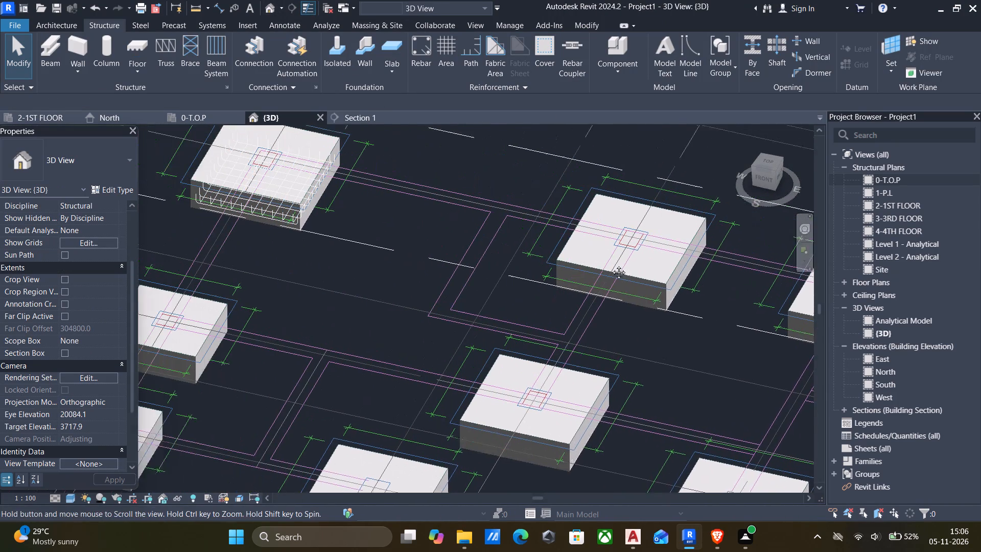
{"action": "middle_click_drag", "start_coordinate": [611, 265], "coordinate": [636, 267]}
{"action": "middle_click_drag", "start_coordinate": [392, 183], "coordinate": [513, 234]}
{"action": "scroll", "coordinate": [376, 215], "scroll_direction": "up", "scroll_amount": 11}
{"action": "key", "text": "Escape"}
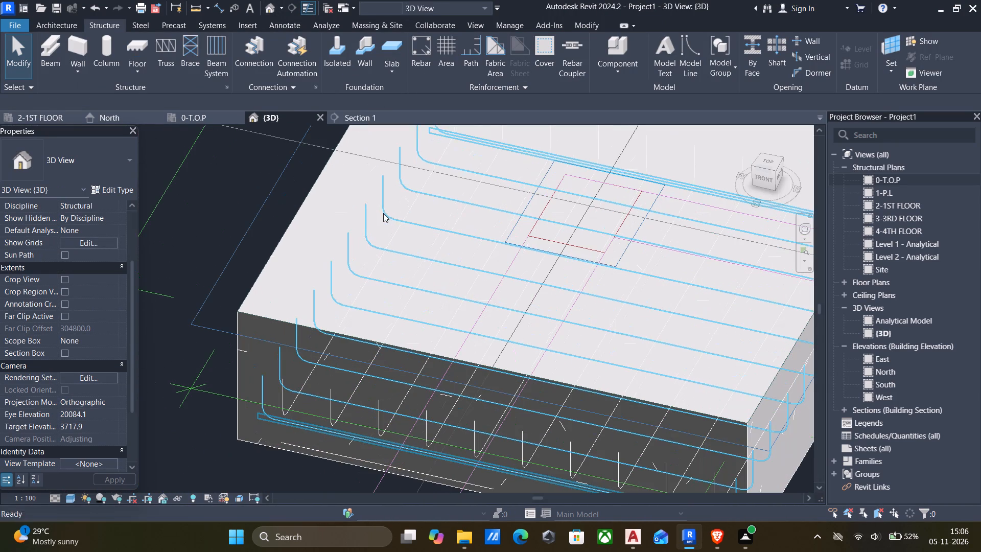
{"action": "left_click", "coordinate": [58, 496]}
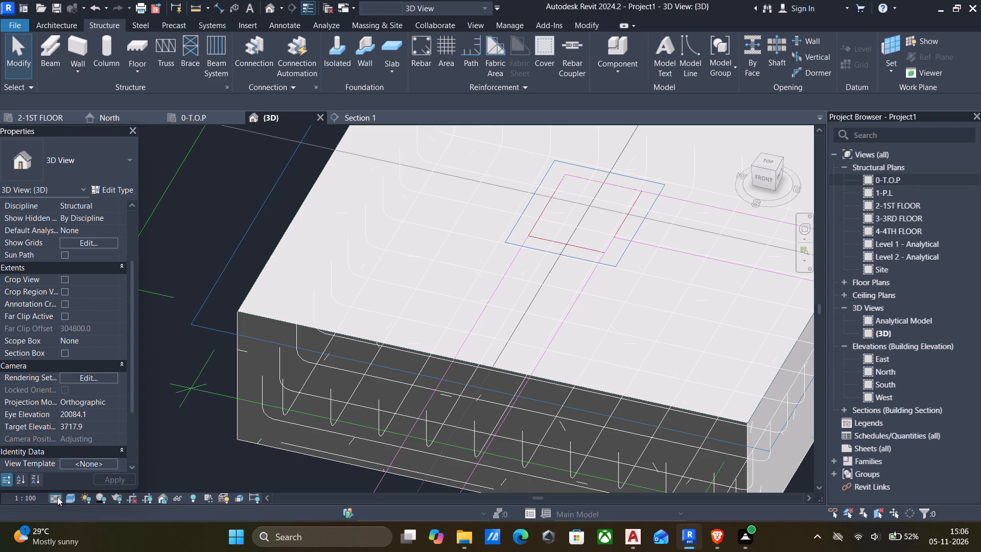
{"action": "left_click", "coordinate": [69, 483]}
Examine the corner F-1 footing's updated 10M rebar cage and the surrounding unreinforced footings in the {3D} view.
{"action": "scroll", "coordinate": [288, 359], "scroll_direction": "down", "scroll_amount": 4}
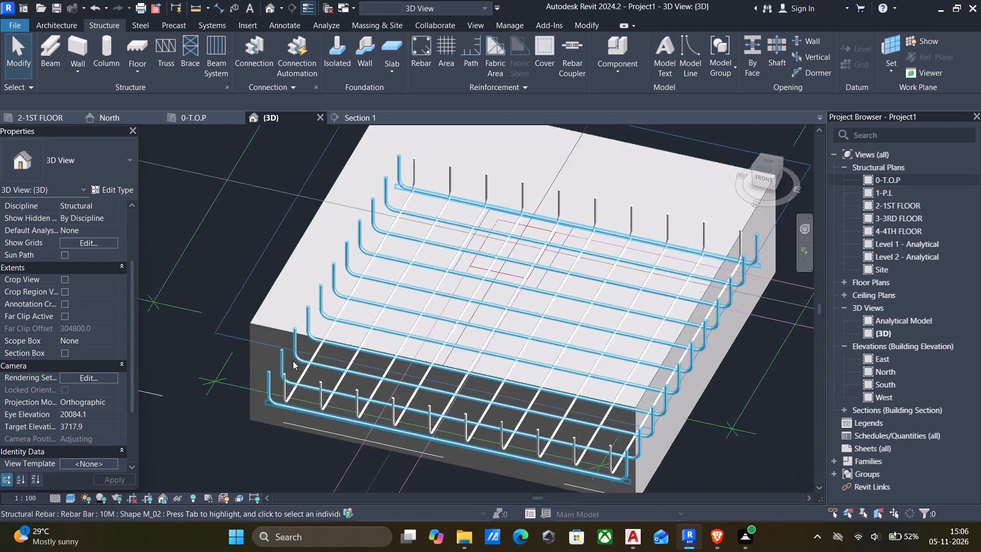
{"action": "middle_click_drag", "start_coordinate": [331, 358], "coordinate": [293, 355], "text": "shift"}
{"action": "scroll", "coordinate": [292, 355], "scroll_direction": "down", "scroll_amount": 6}
{"action": "middle_click_drag", "start_coordinate": [360, 339], "coordinate": [321, 330]}
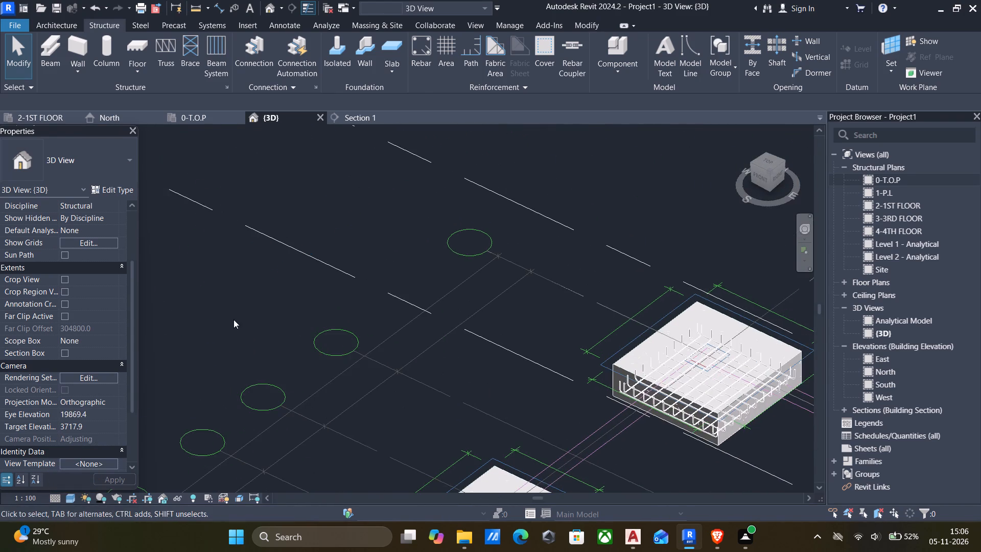
{"action": "scroll", "coordinate": [223, 335], "scroll_direction": "down", "scroll_amount": 2}
{"action": "middle_click_drag", "start_coordinate": [376, 329], "coordinate": [331, 314]}
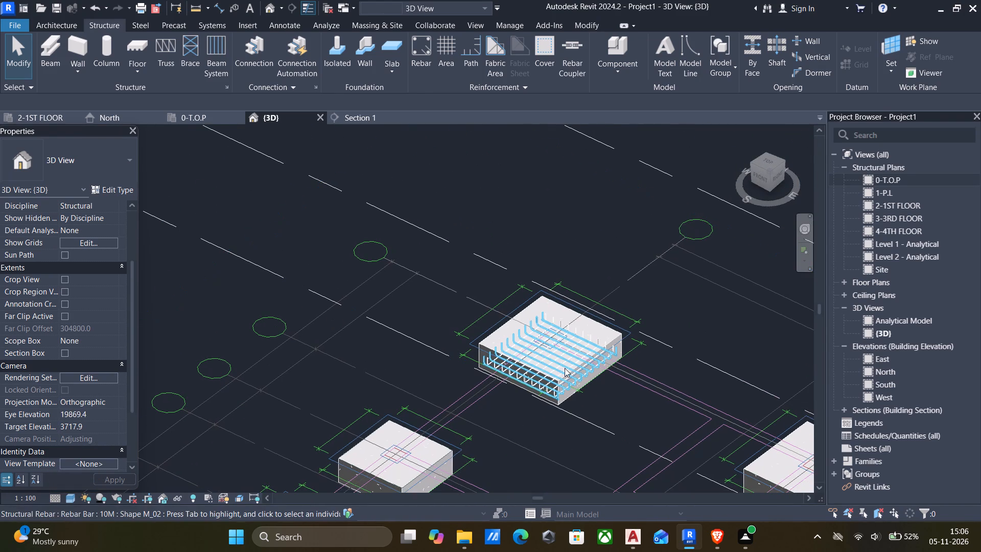
{"action": "middle_click_drag", "start_coordinate": [569, 370], "coordinate": [437, 329]}
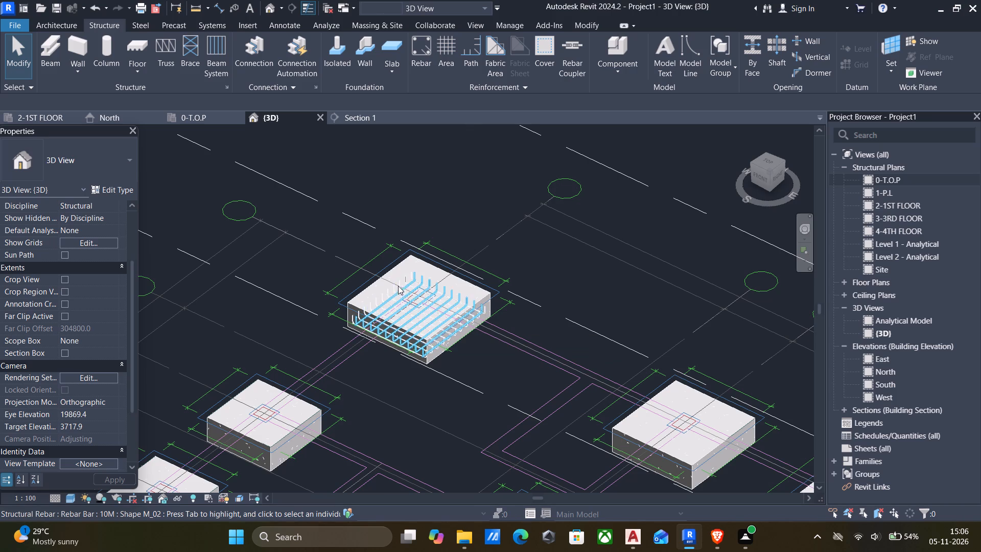
{"action": "scroll", "coordinate": [444, 307], "scroll_direction": "down", "scroll_amount": 3}
{"action": "middle_click", "coordinate": [426, 294]}
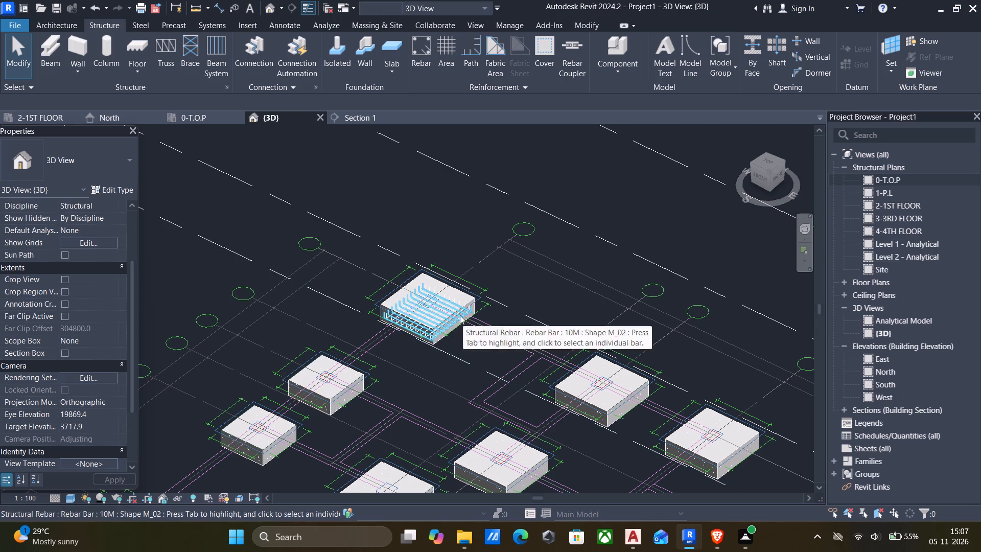
{"action": "middle_click_drag", "start_coordinate": [445, 312], "coordinate": [379, 270]}
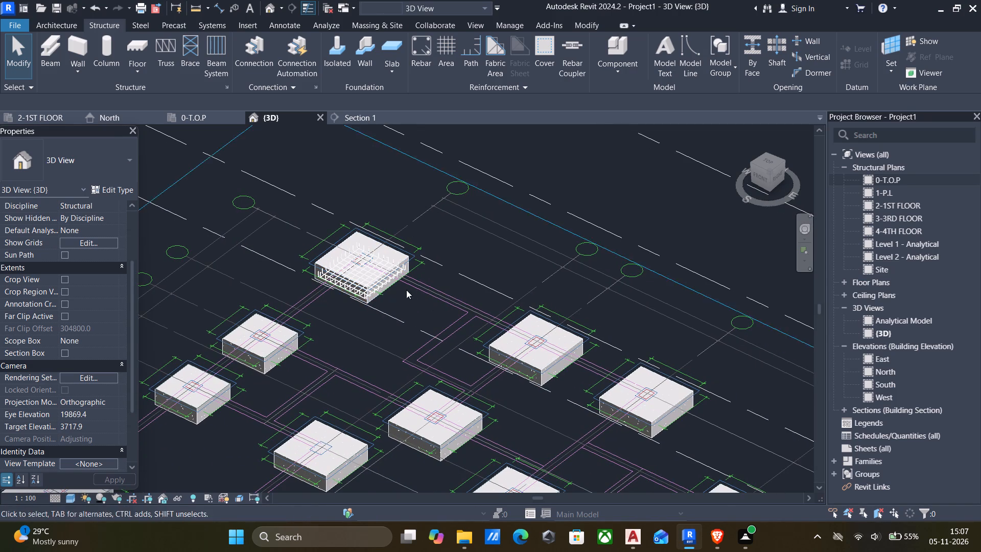
{"action": "scroll", "coordinate": [406, 272], "scroll_direction": "up", "scroll_amount": 10}
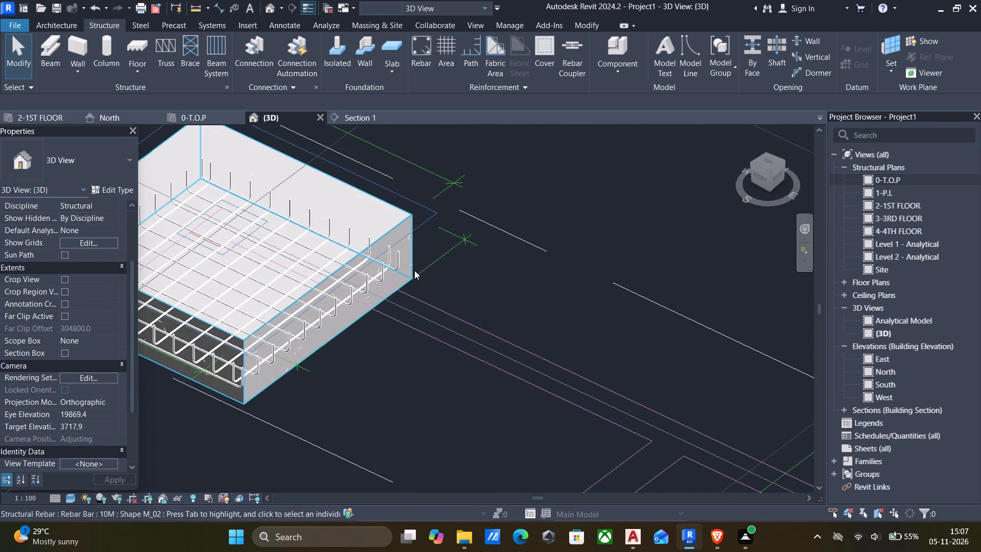
{"action": "scroll", "coordinate": [410, 269], "scroll_direction": "down", "scroll_amount": 6}
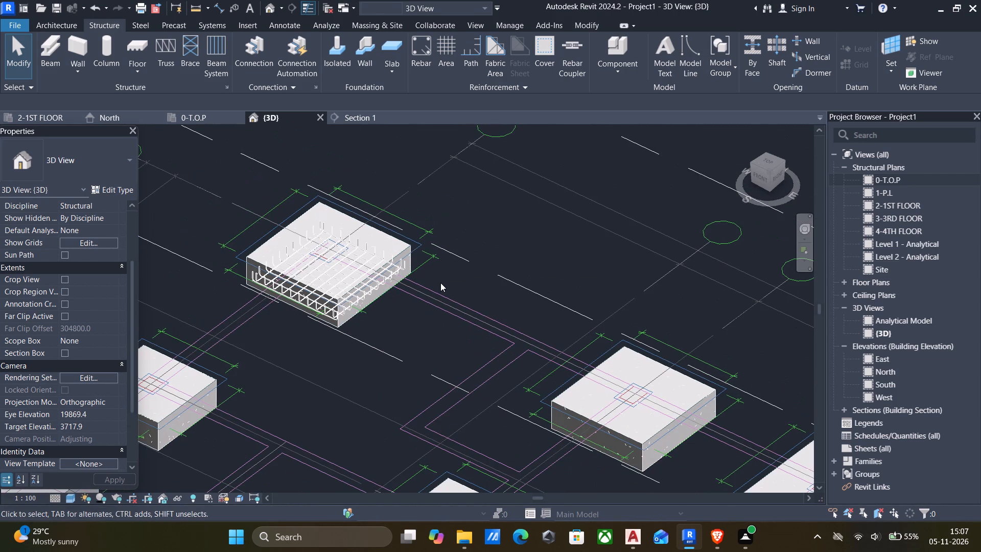
{"action": "scroll", "coordinate": [418, 284], "scroll_direction": "down", "scroll_amount": 6}
{"action": "middle_click_drag", "start_coordinate": [404, 310], "coordinate": [399, 304]}
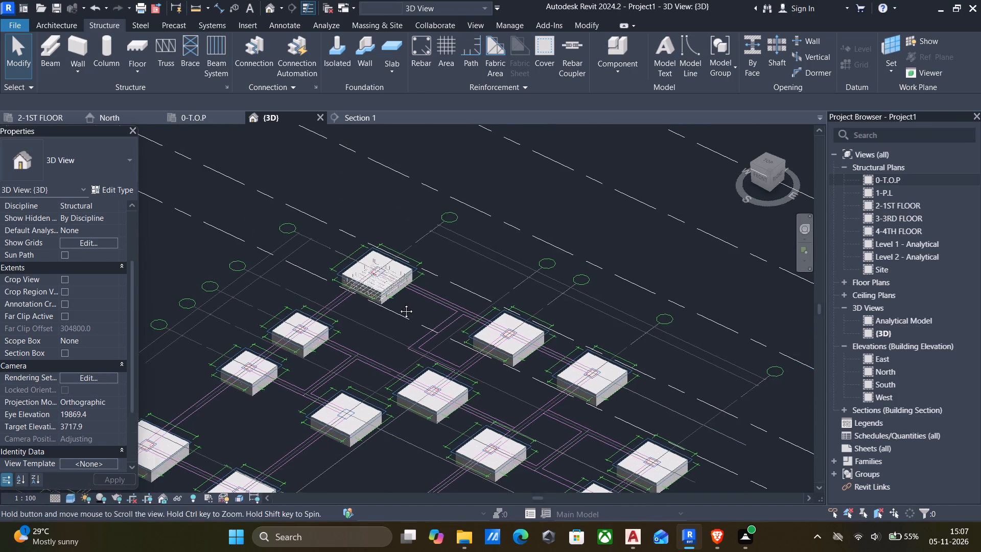
{"action": "middle_click_drag", "start_coordinate": [399, 304], "coordinate": [389, 290]}
Propagate the corner F-1 footing's rebar, aligned by host, to the five 5'x5' footings nearest along its side of the grid.
{"action": "scroll", "coordinate": [429, 258], "scroll_direction": "up", "scroll_amount": 9}
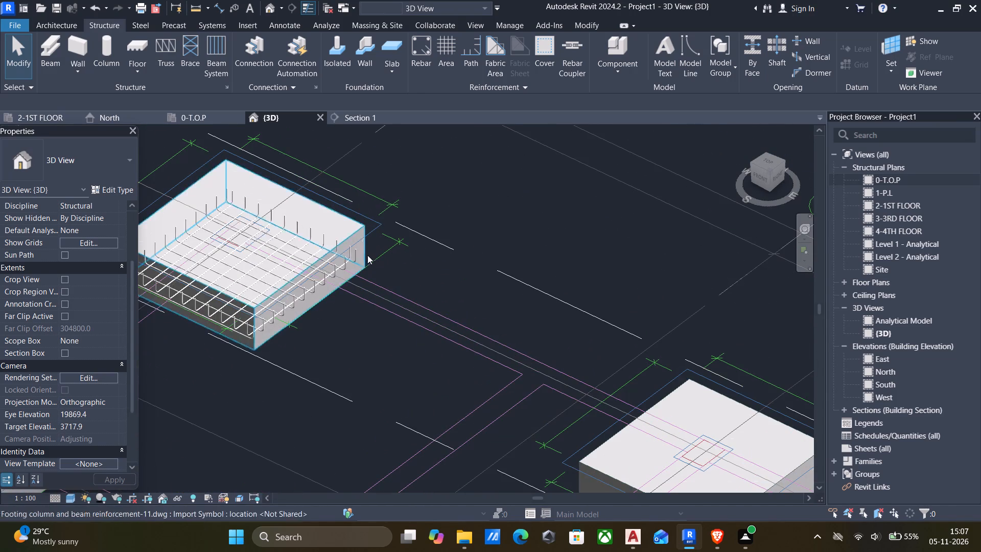
{"action": "left_click", "coordinate": [365, 252]}
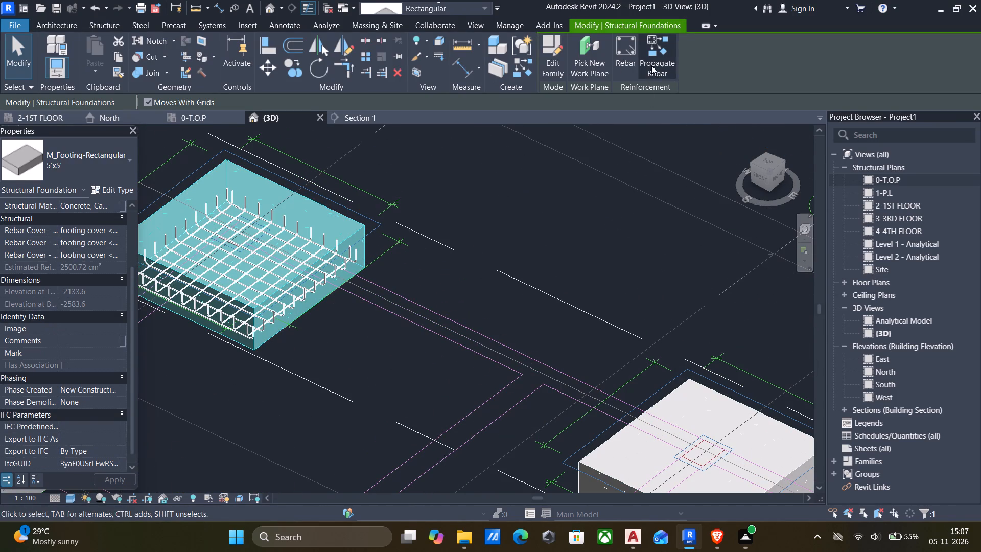
{"action": "left_click", "coordinate": [651, 65]}
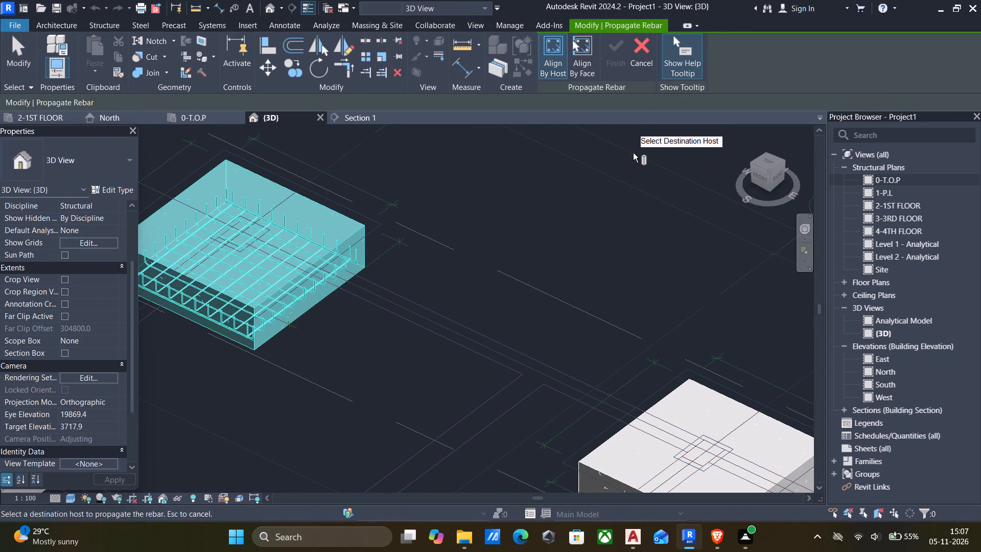
{"action": "scroll", "coordinate": [541, 220], "scroll_direction": "down", "scroll_amount": 5}
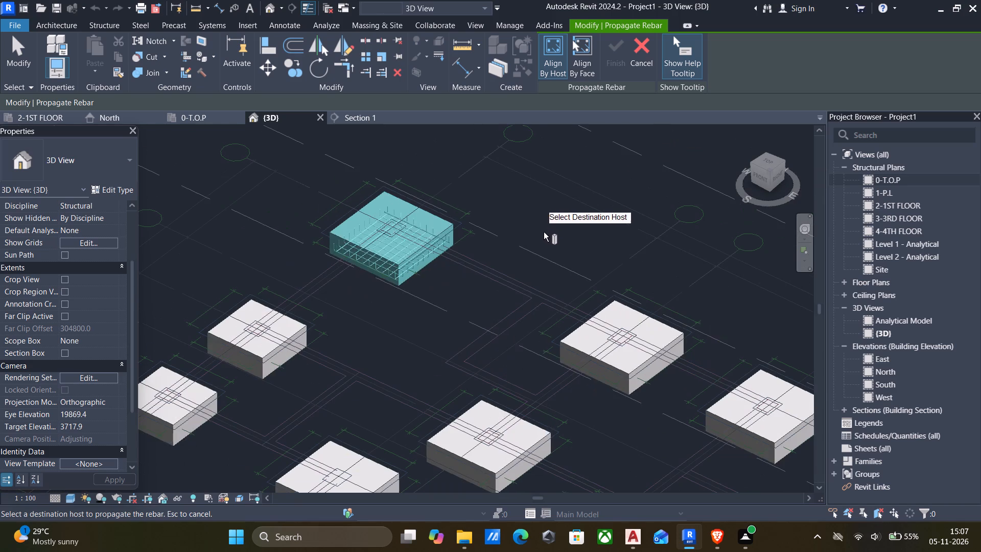
{"action": "left_click", "coordinate": [676, 336]}
{"action": "scroll", "coordinate": [520, 262], "scroll_direction": "down", "scroll_amount": 6}
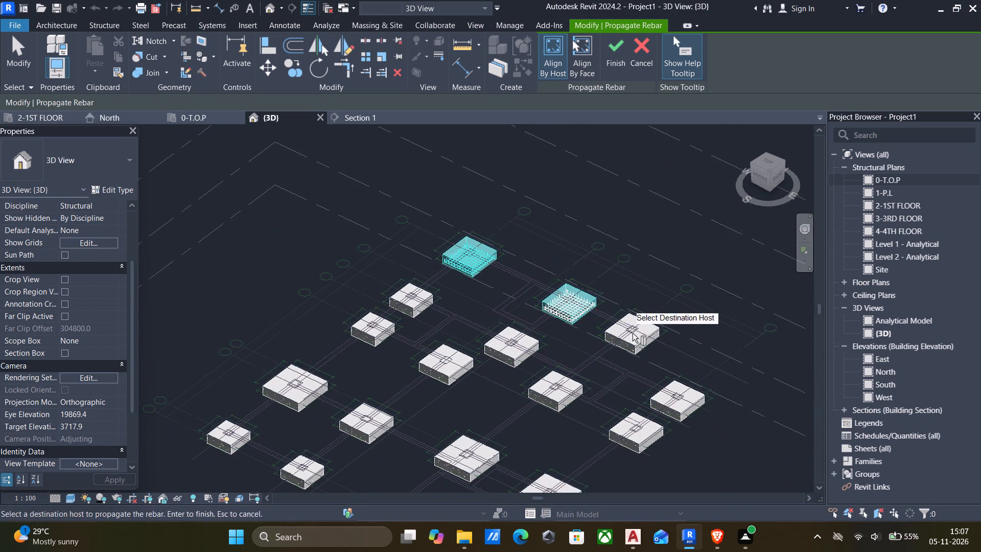
{"action": "left_click", "coordinate": [655, 337]}
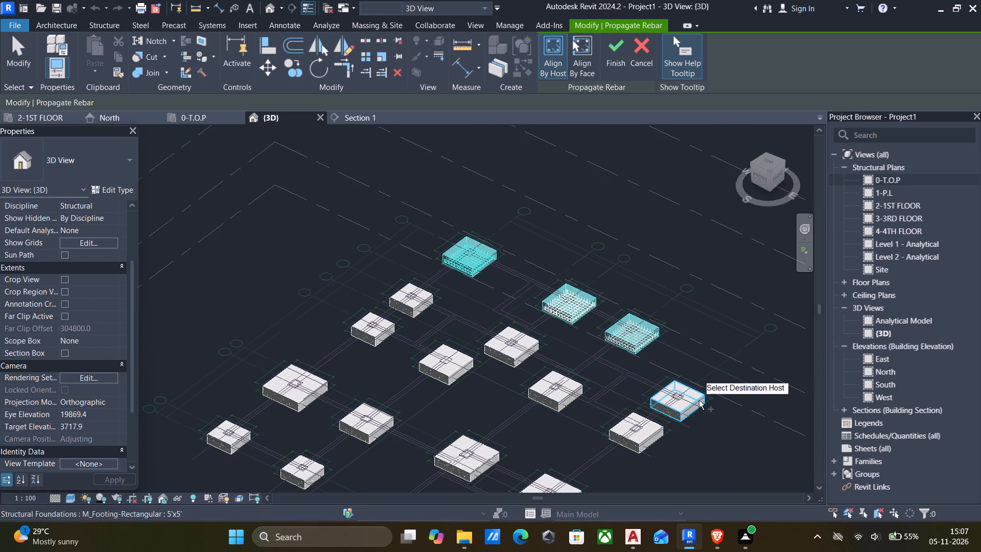
{"action": "left_click", "coordinate": [699, 400]}
{"action": "left_click", "coordinate": [574, 399]}
{"action": "left_click", "coordinate": [529, 358]}
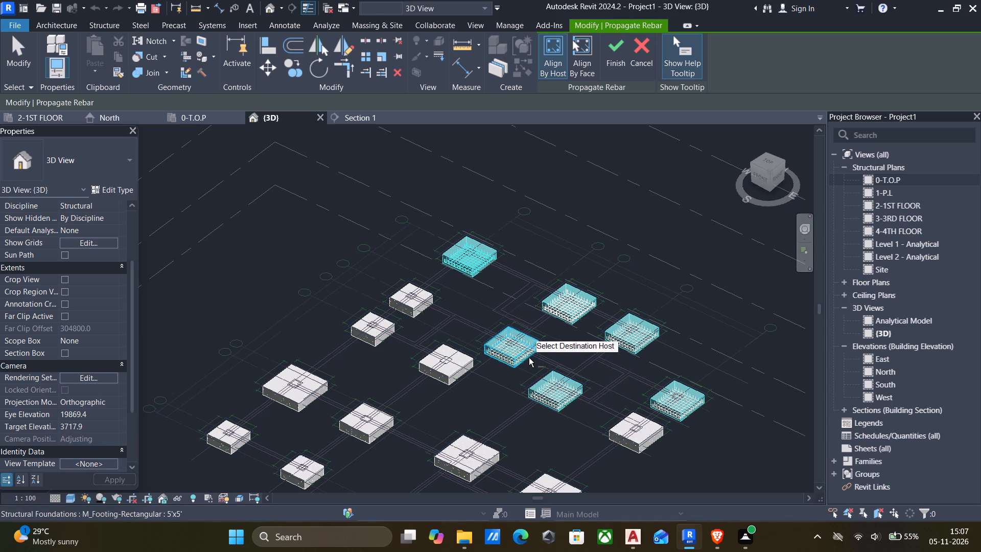
Add the two 4'x4' footings beside the corner, the first 6'x6' edge footing and three more inner and side footings as propagation destinations.
{"action": "left_click", "coordinate": [418, 305]}
{"action": "left_click", "coordinate": [383, 330]}
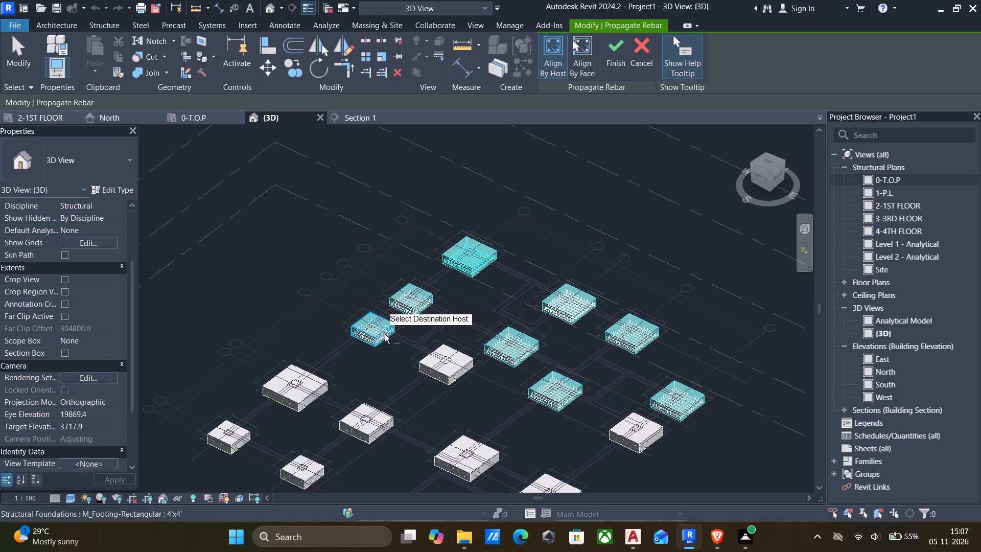
{"action": "left_click", "coordinate": [463, 373]}
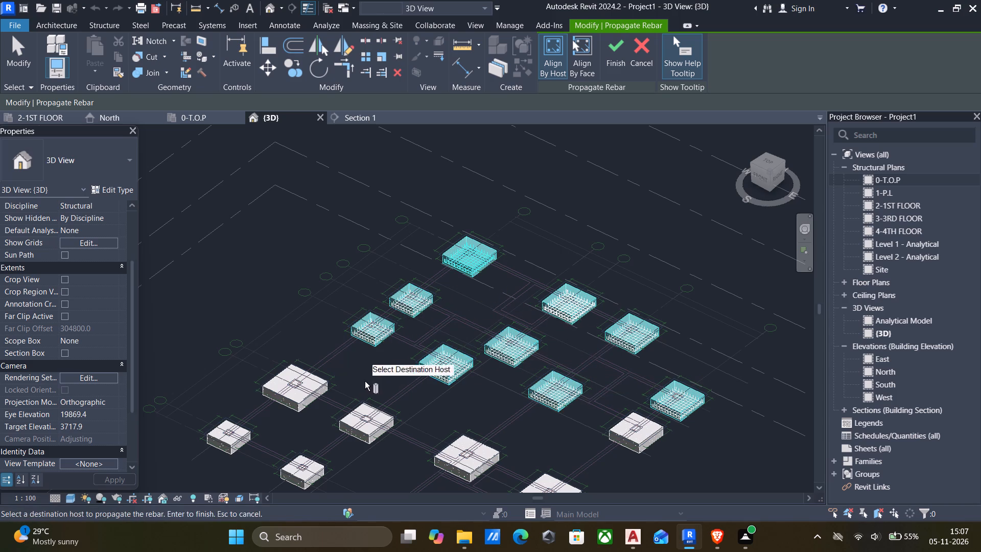
{"action": "left_click", "coordinate": [317, 390]}
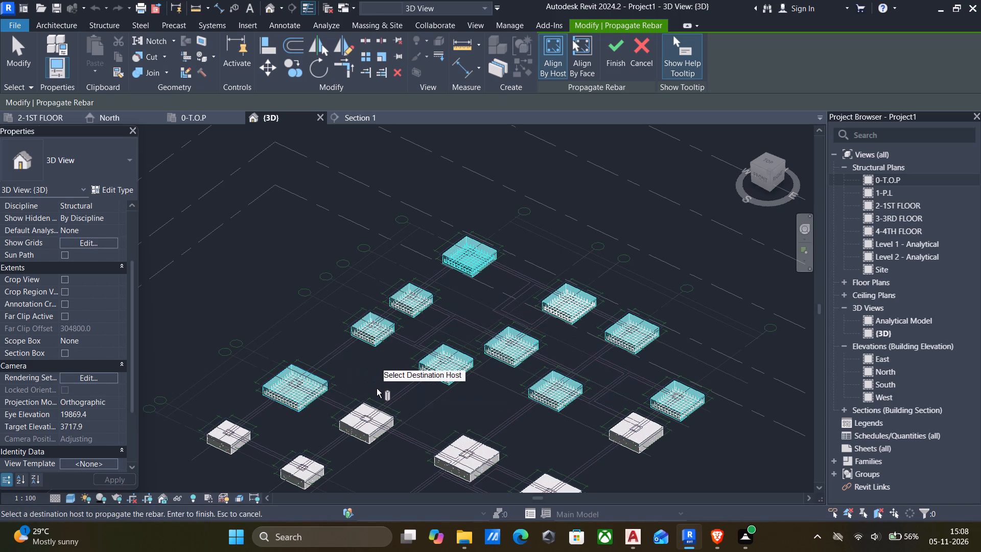
{"action": "middle_click_drag", "start_coordinate": [403, 384], "coordinate": [407, 379]}
{"action": "middle_click_drag", "start_coordinate": [412, 372], "coordinate": [427, 351]}
{"action": "scroll", "coordinate": [401, 402], "scroll_direction": "up", "scroll_amount": 3}
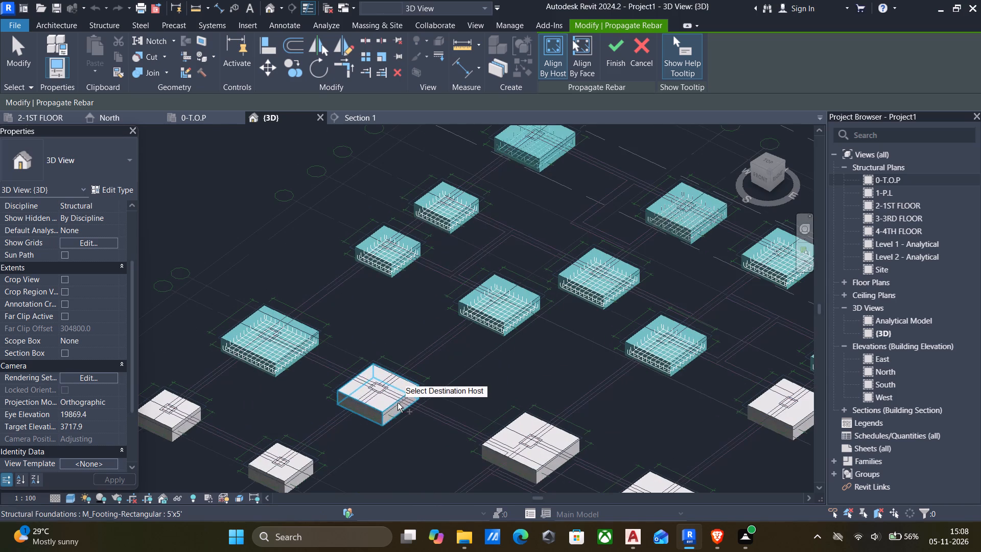
{"action": "left_click", "coordinate": [394, 403]}
{"action": "scroll", "coordinate": [437, 401], "scroll_direction": "down", "scroll_amount": 7}
{"action": "scroll", "coordinate": [574, 410], "scroll_direction": "up", "scroll_amount": 5}
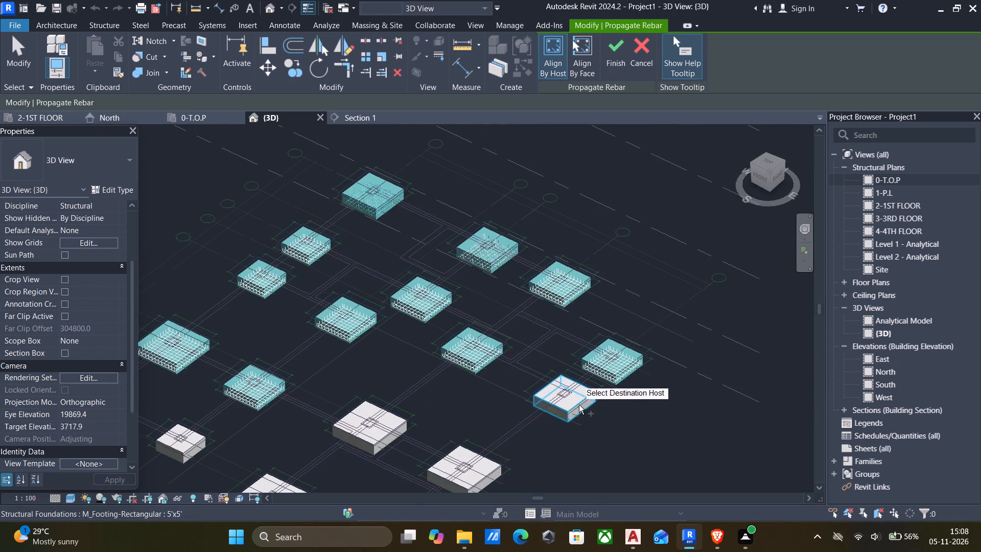
{"action": "left_click", "coordinate": [579, 404]}
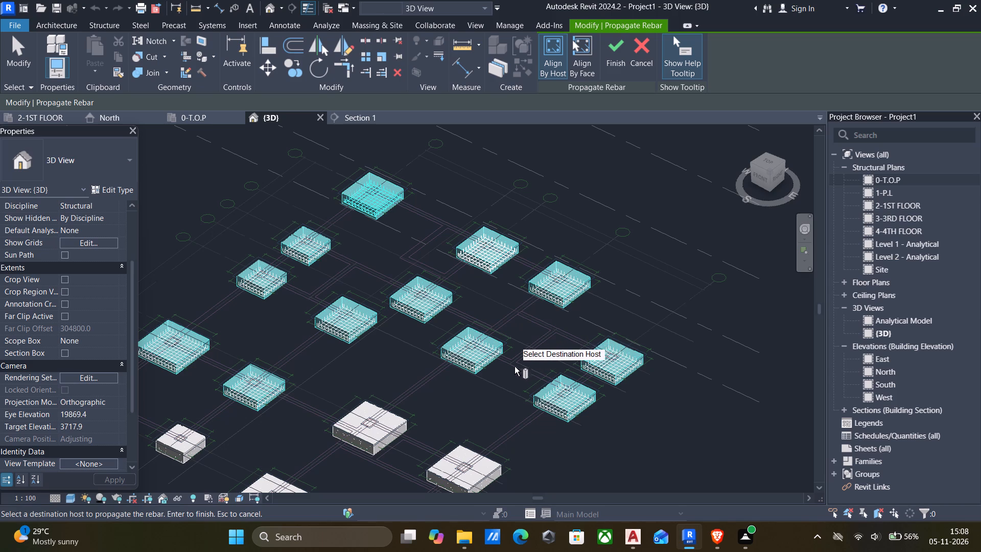
Add the remaining four large and two small footings as destinations and finish the rebar propagation.
{"action": "middle_click_drag", "start_coordinate": [512, 376], "coordinate": [536, 326]}
{"action": "left_click", "coordinate": [519, 417]}
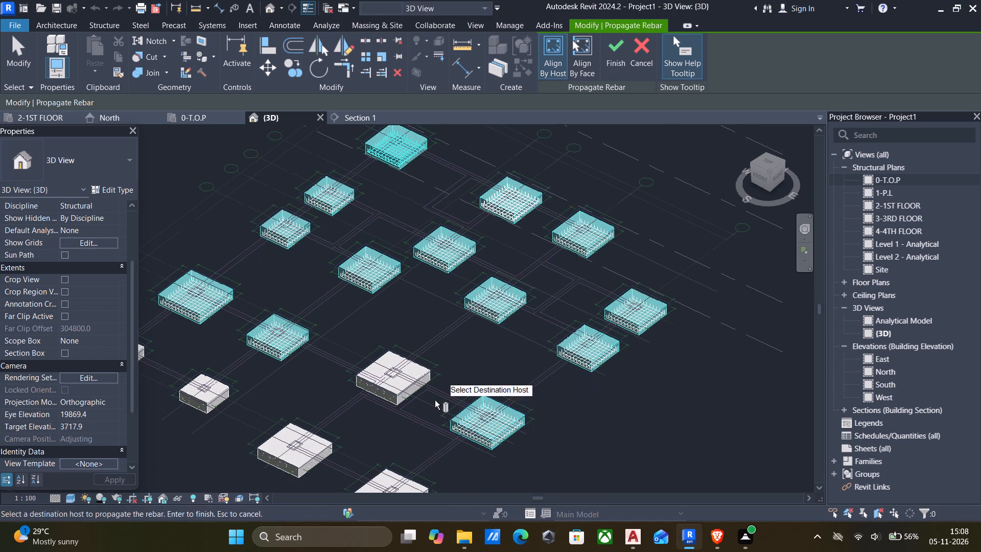
{"action": "left_click", "coordinate": [412, 387]}
{"action": "scroll", "coordinate": [321, 389], "scroll_direction": "down", "scroll_amount": 2}
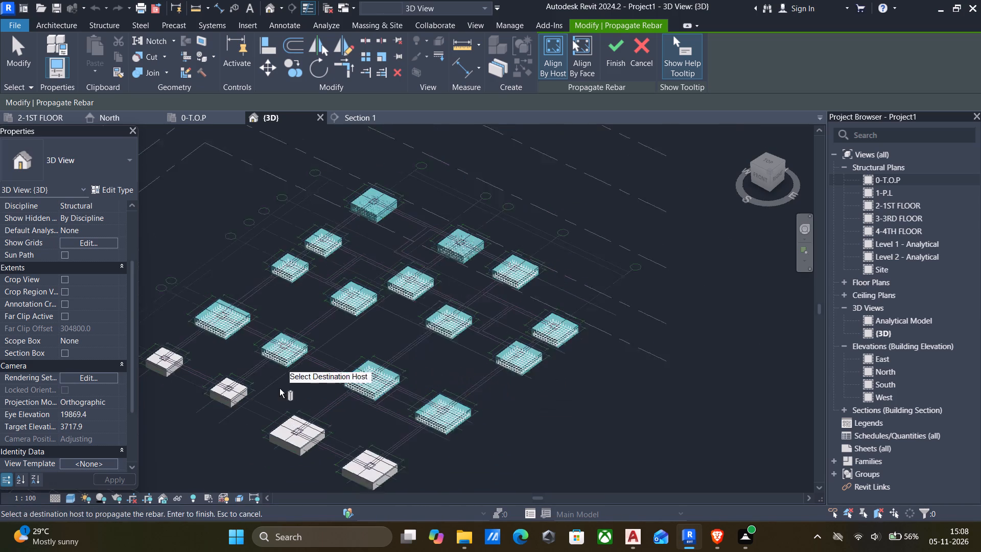
{"action": "scroll", "coordinate": [279, 388], "scroll_direction": "down", "scroll_amount": 1}
{"action": "scroll", "coordinate": [178, 381], "scroll_direction": "up", "scroll_amount": 5}
{"action": "left_click", "coordinate": [176, 367]}
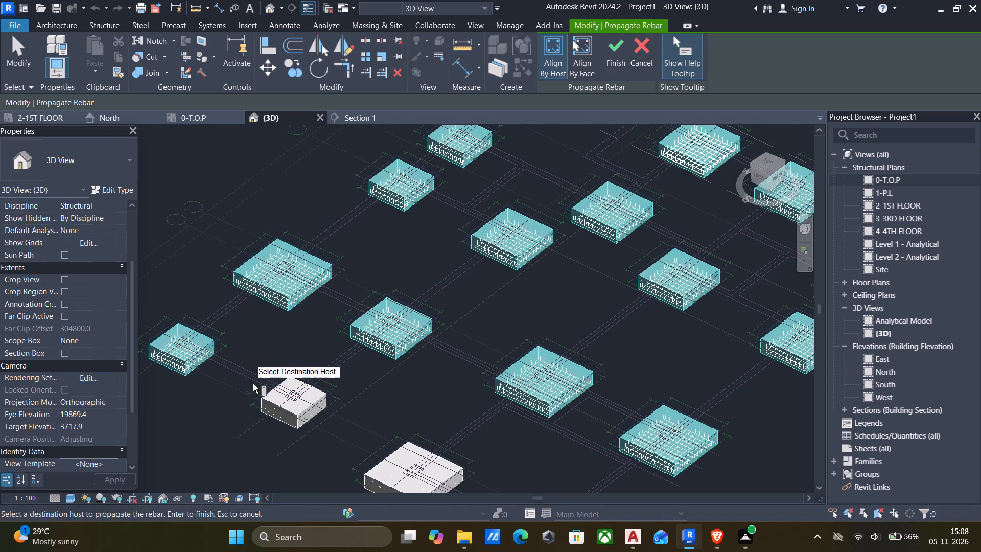
{"action": "left_click", "coordinate": [306, 412]}
{"action": "scroll", "coordinate": [358, 400], "scroll_direction": "down", "scroll_amount": 6}
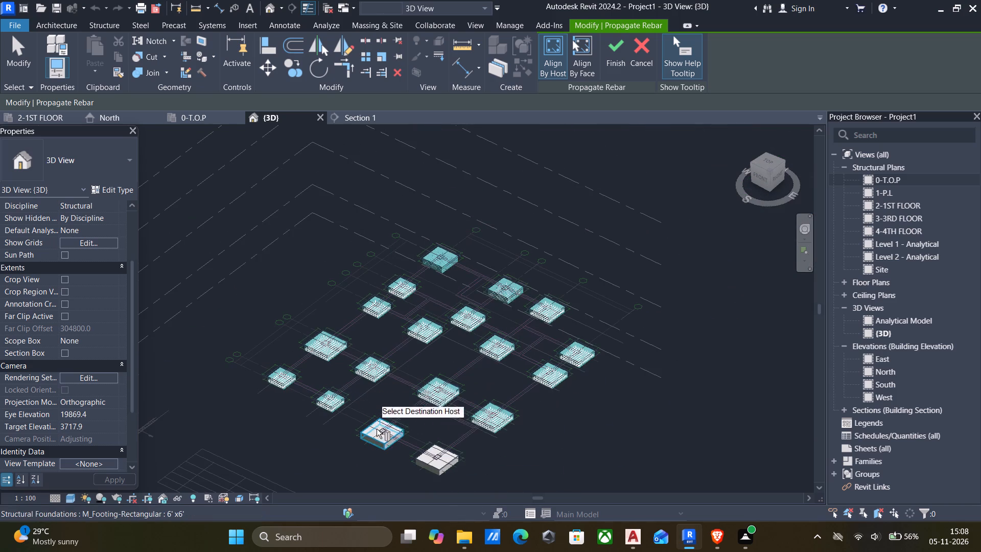
{"action": "left_click", "coordinate": [383, 442]}
{"action": "left_click", "coordinate": [451, 456]}
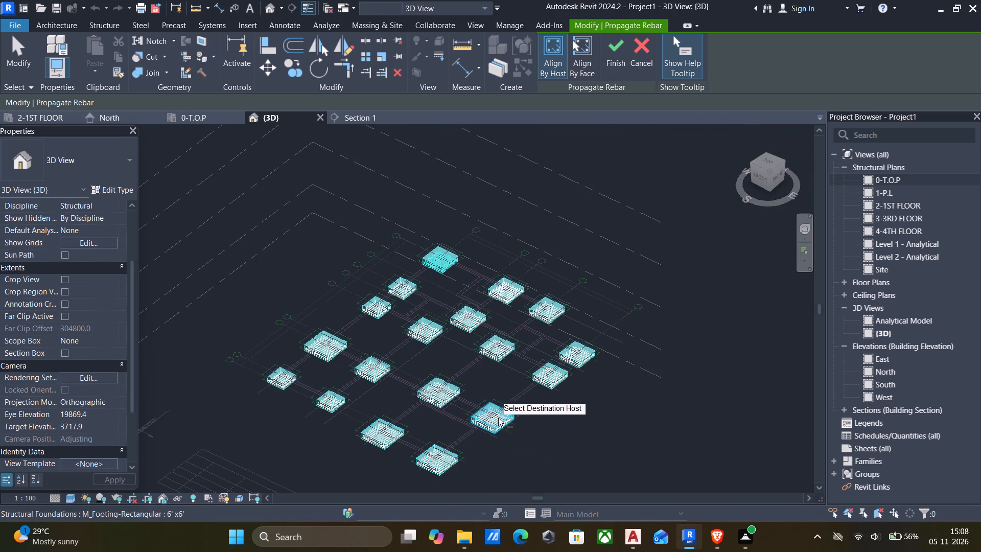
{"action": "left_click", "coordinate": [617, 49]}
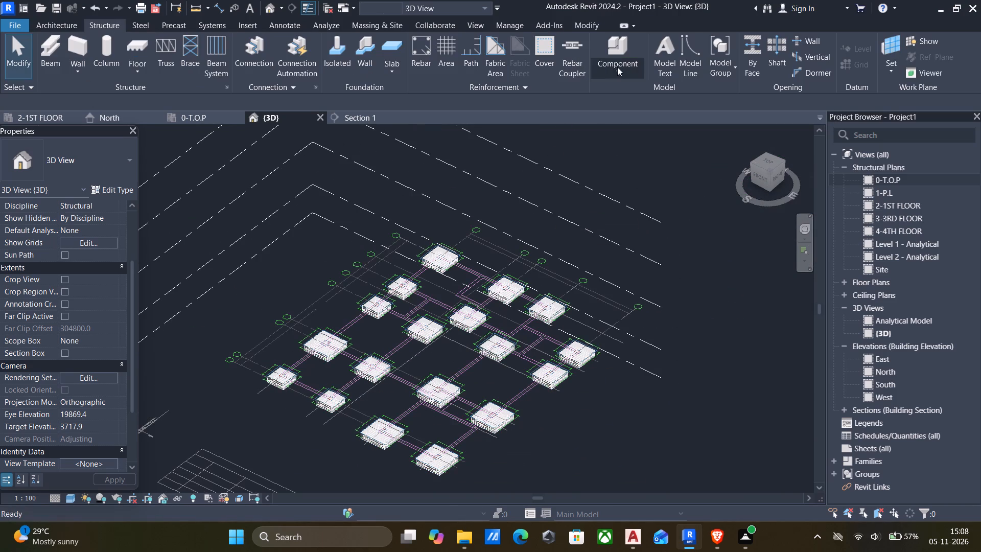
Set the spacing of the highlighted 10M M_02 rebar set in the footing next to the corner one to 6".
{"action": "middle_click_drag", "start_coordinate": [526, 270], "coordinate": [548, 238]}
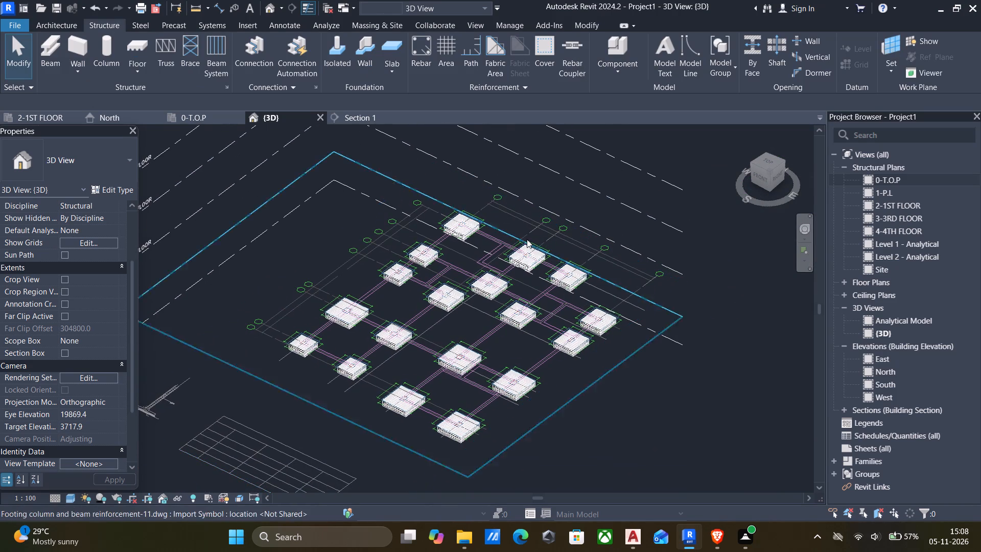
{"action": "scroll", "coordinate": [519, 250], "scroll_direction": "up", "scroll_amount": 10}
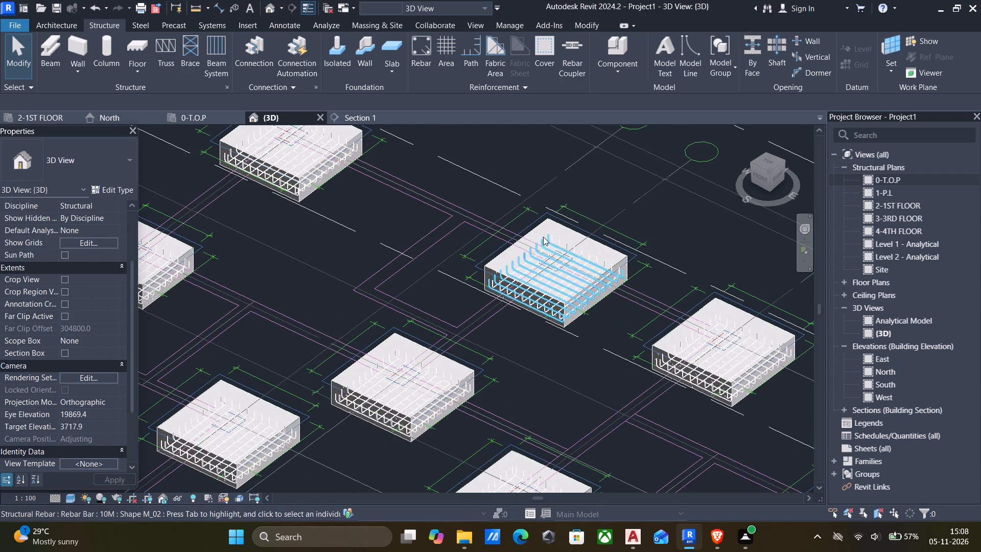
{"action": "scroll", "coordinate": [542, 237], "scroll_direction": "up", "scroll_amount": 8}
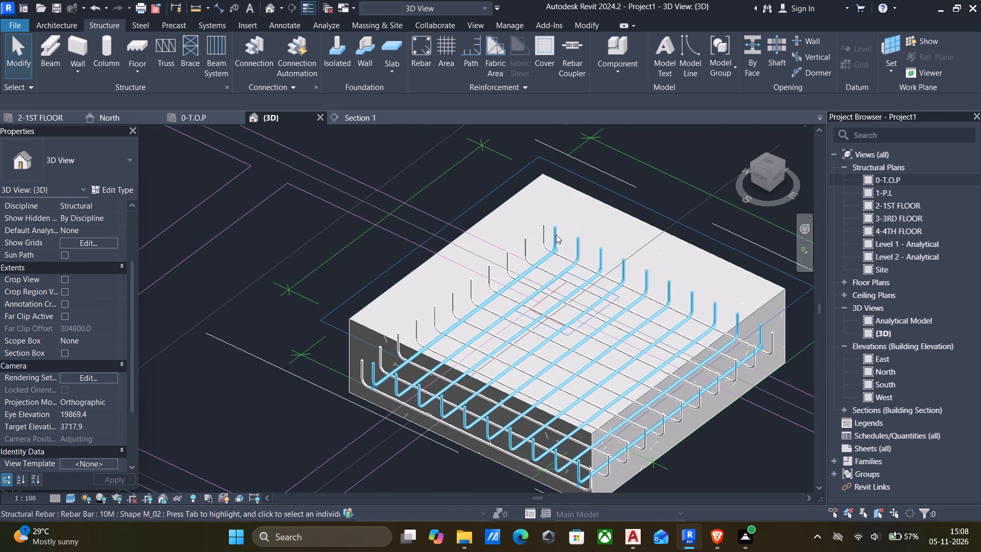
{"action": "left_click", "coordinate": [556, 235]}
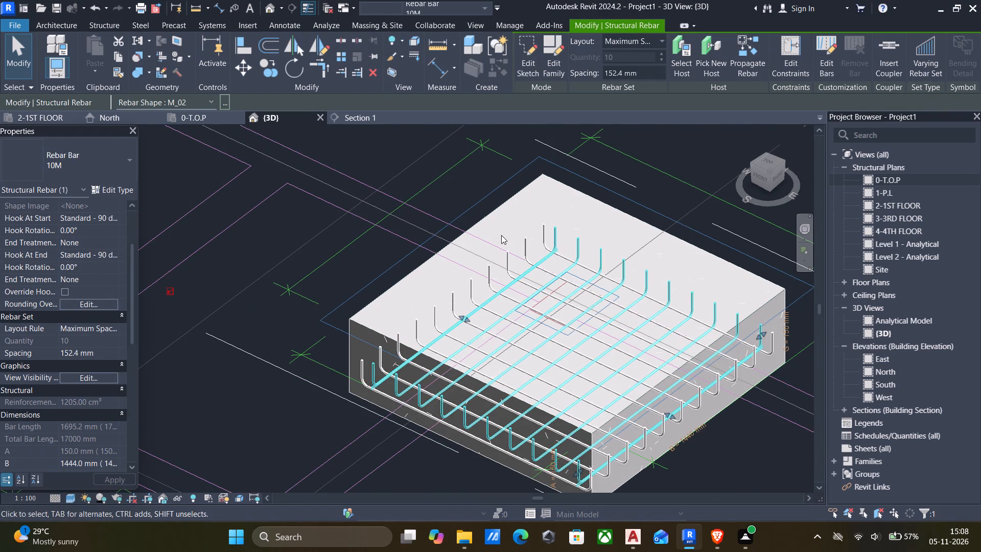
{"action": "left_click_drag", "start_coordinate": [645, 76], "coordinate": [494, 72]}
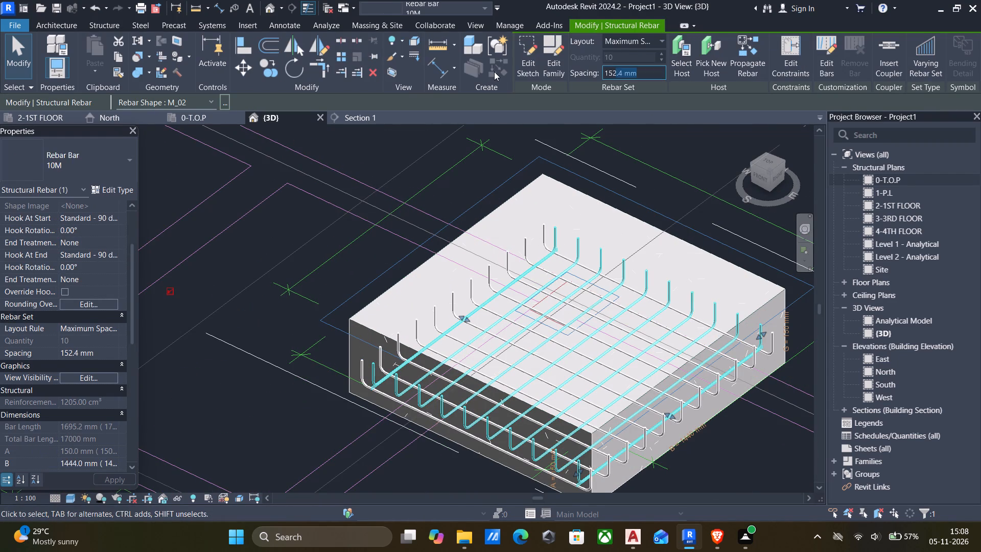
{"action": "left_click_drag", "start_coordinate": [494, 72], "coordinate": [494, 72]}
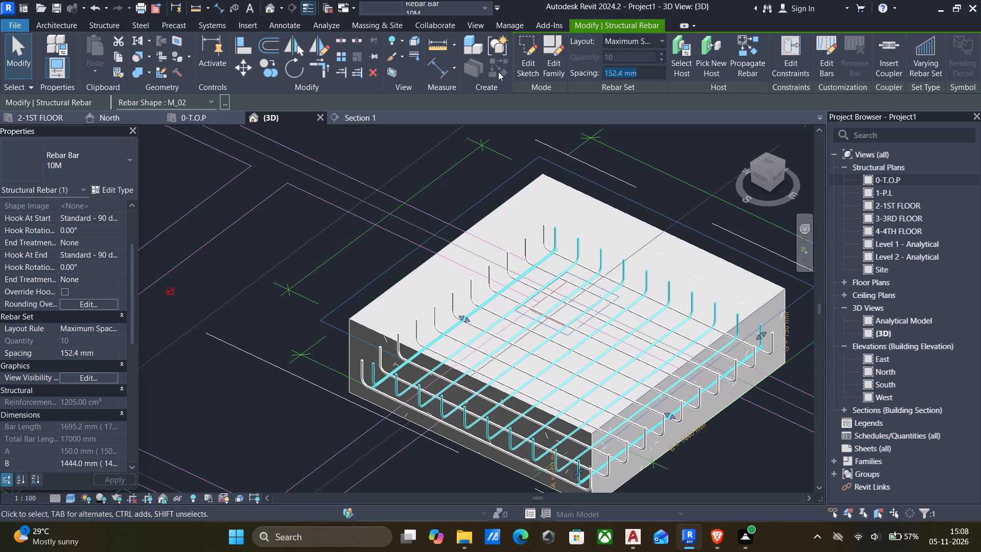
{"action": "type", "text": "6\""}
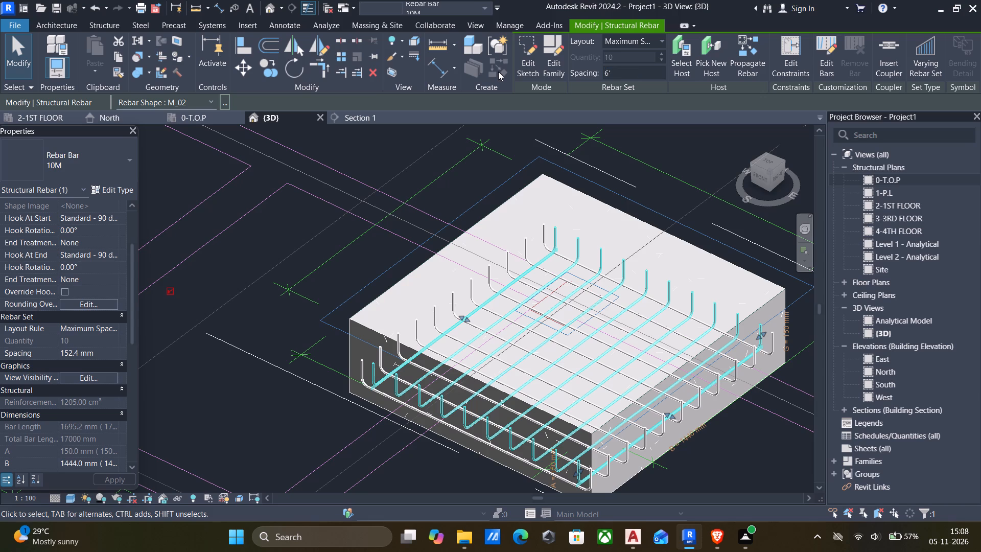
{"action": "key", "text": "Return"}
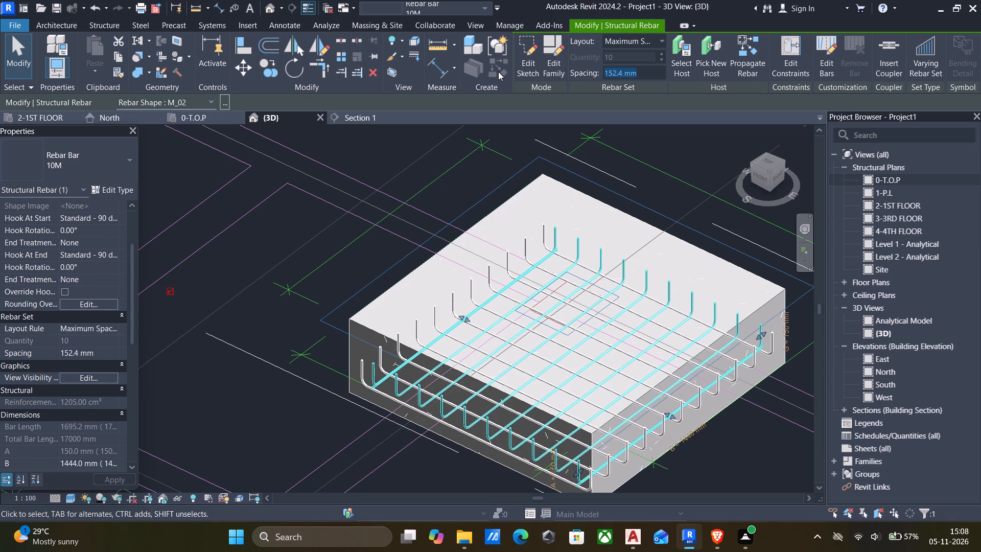
{"action": "left_click", "coordinate": [423, 176]}
Set the {3D} view's detail level to Fine.
{"action": "scroll", "coordinate": [336, 299], "scroll_direction": "down", "scroll_amount": 1}
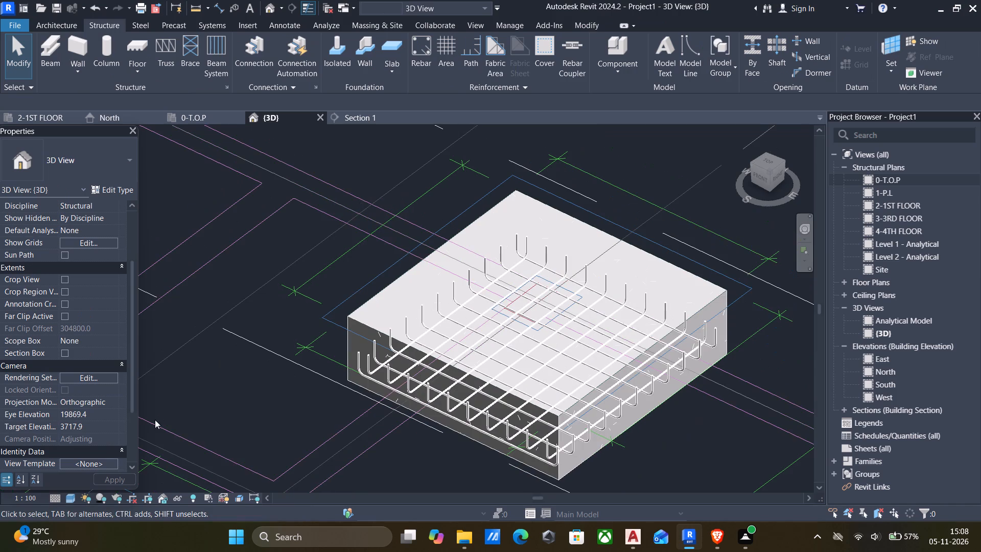
{"action": "left_click", "coordinate": [53, 493]}
{"action": "left_click", "coordinate": [79, 478]}
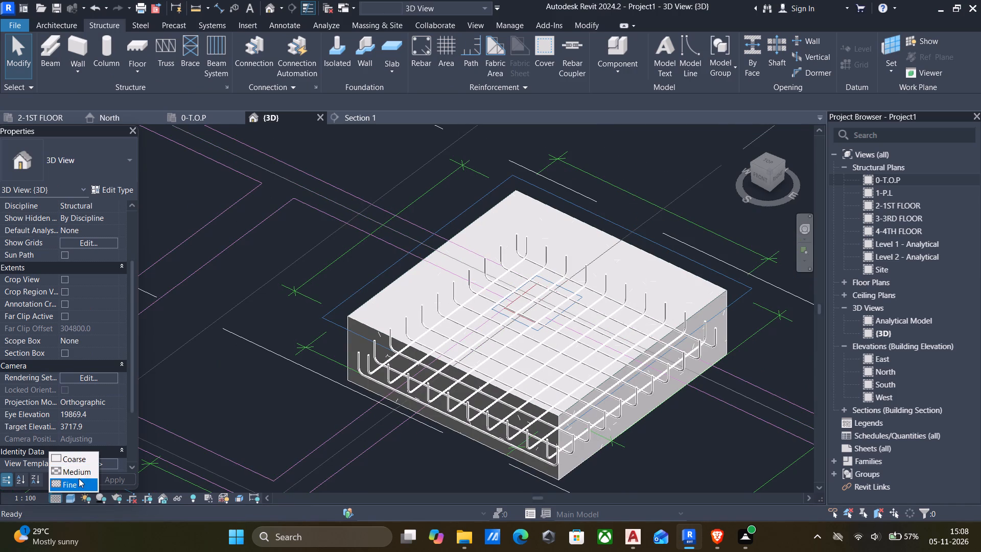
Examine the propagated rebar cages across the whole footing layout from several angles in the {3D} view.
{"action": "scroll", "coordinate": [342, 397], "scroll_direction": "down", "scroll_amount": 4}
{"action": "middle_click_drag", "start_coordinate": [357, 392], "coordinate": [342, 316]}
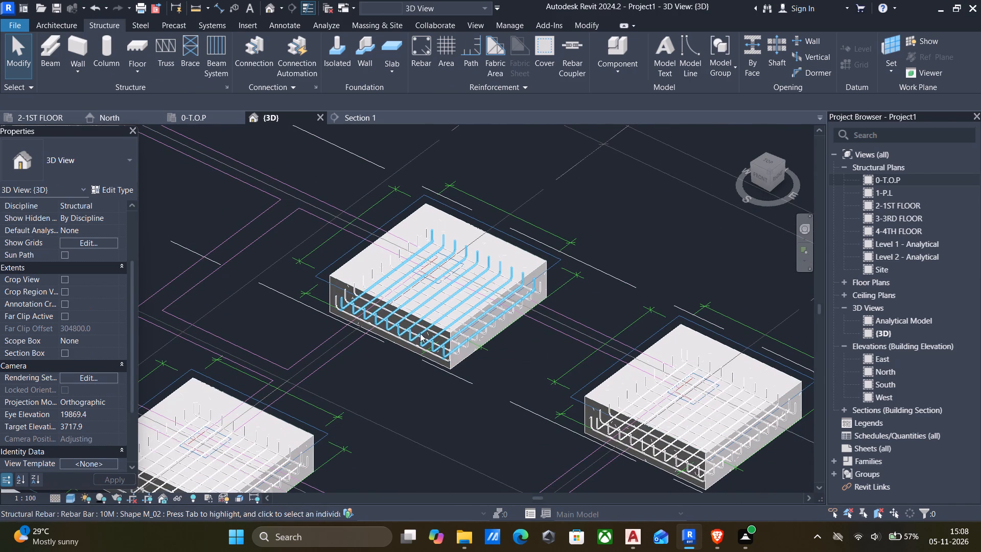
{"action": "middle_click_drag", "start_coordinate": [415, 330], "coordinate": [417, 311]}
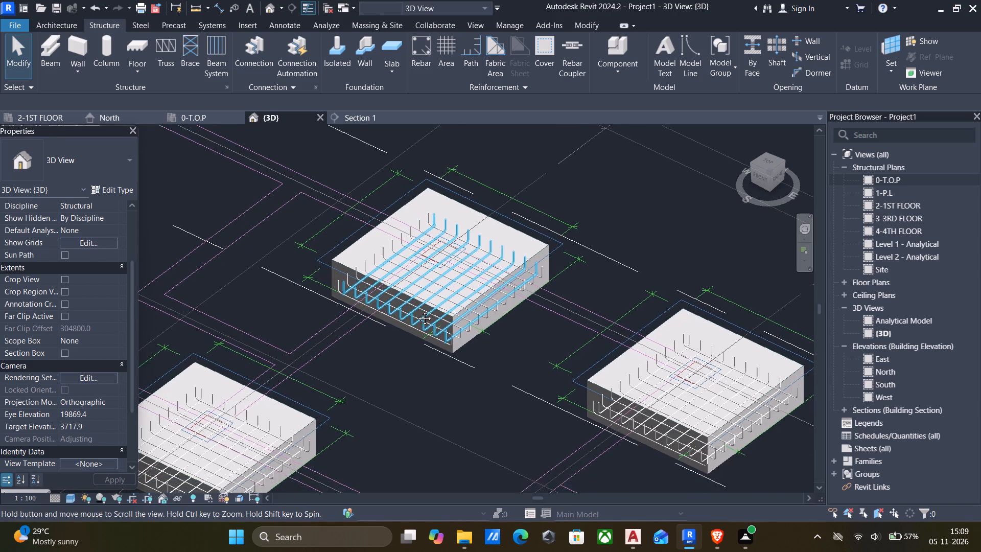
{"action": "middle_click_drag", "start_coordinate": [417, 311], "coordinate": [421, 295]}
{"action": "scroll", "coordinate": [422, 298], "scroll_direction": "down", "scroll_amount": 3}
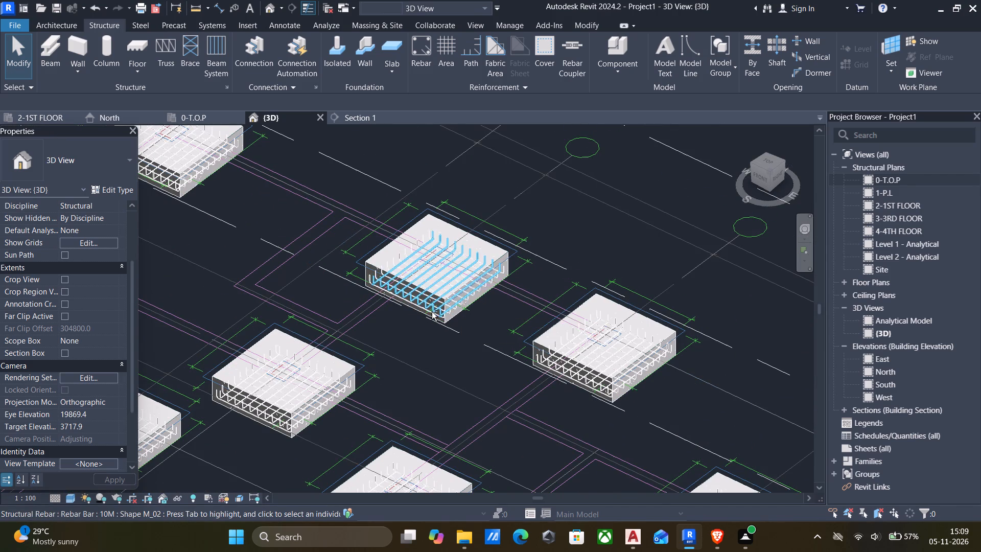
{"action": "scroll", "coordinate": [432, 317], "scroll_direction": "down", "scroll_amount": 4}
{"action": "middle_click_drag", "start_coordinate": [448, 320], "coordinate": [470, 285], "text": "shift"}
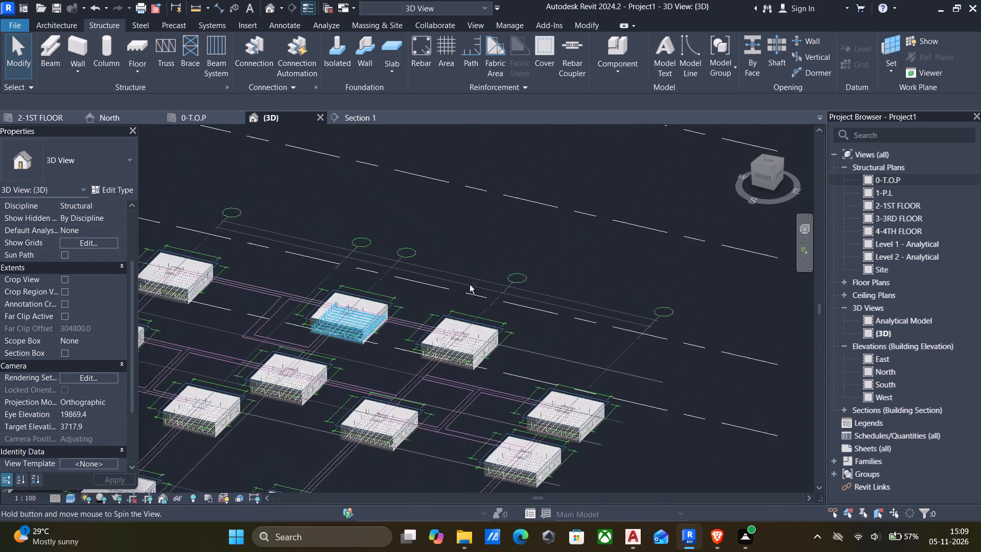
{"action": "middle_click_drag", "start_coordinate": [470, 285], "coordinate": [472, 285], "text": "shift"}
{"action": "middle_click_drag", "start_coordinate": [509, 284], "coordinate": [558, 258]}
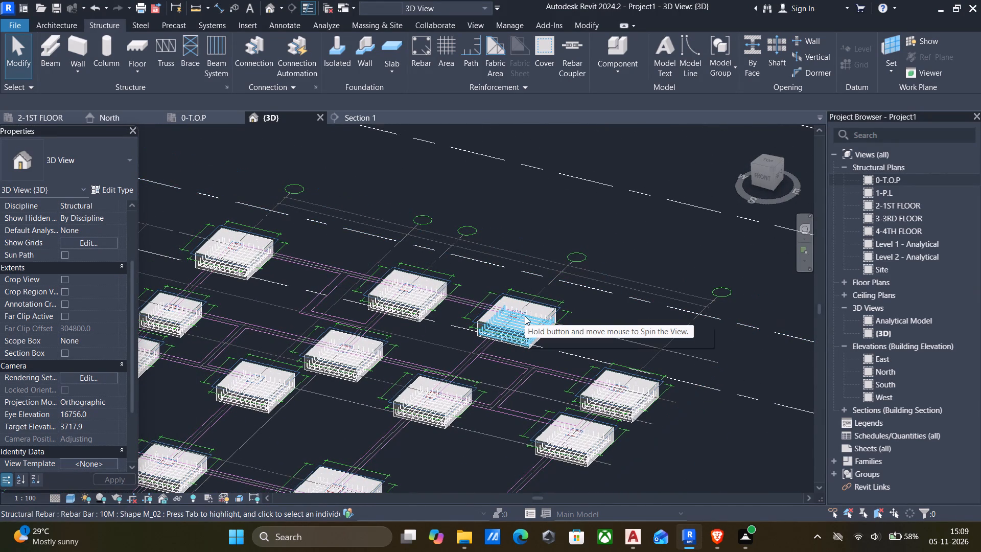
{"action": "scroll", "coordinate": [538, 325], "scroll_direction": "down", "scroll_amount": 4}
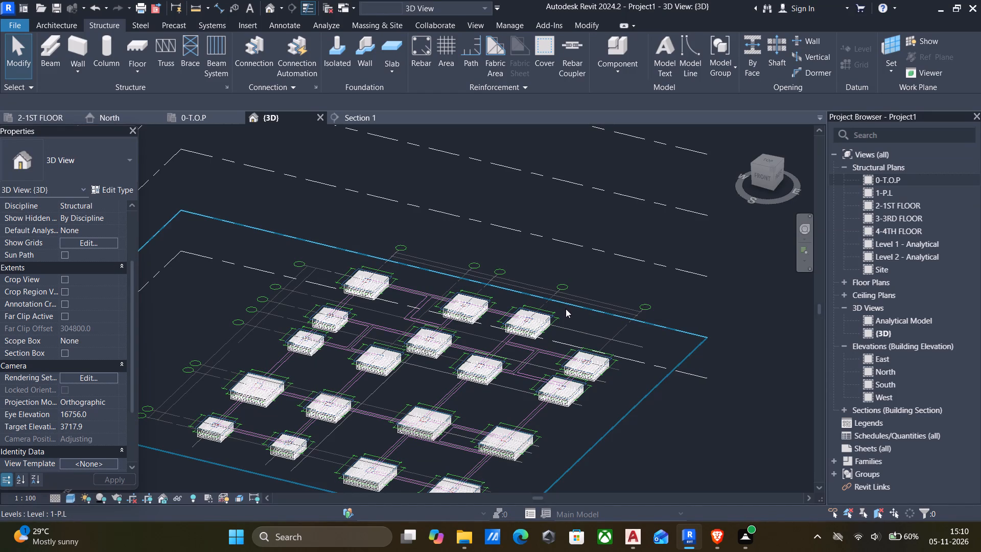
Examine the whole reinforced footing layout and its levels from other angles in the {3D} view.
{"action": "scroll", "coordinate": [593, 302], "scroll_direction": "down", "scroll_amount": 4}
{"action": "scroll", "coordinate": [549, 328], "scroll_direction": "down", "scroll_amount": 1}
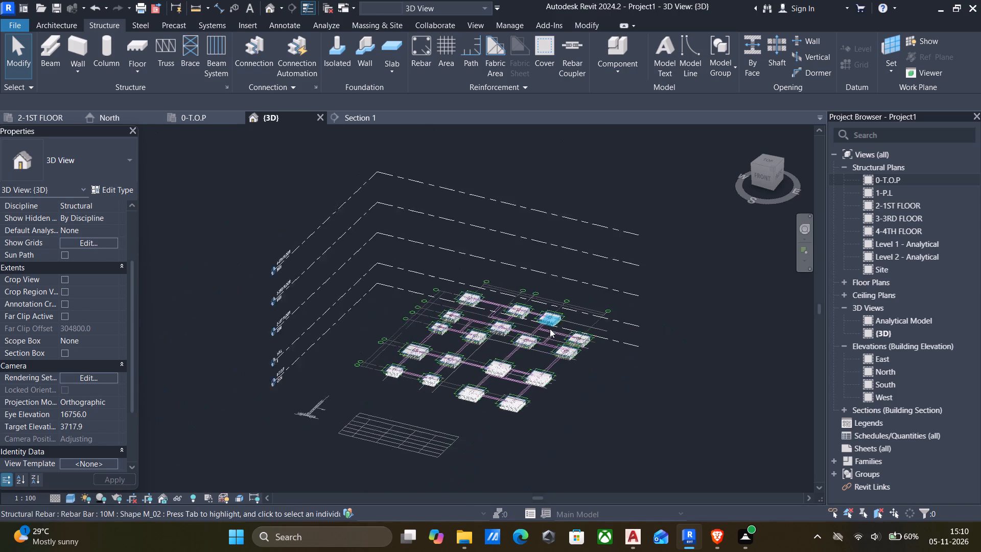
{"action": "scroll", "coordinate": [550, 329], "scroll_direction": "down", "scroll_amount": 1}
{"action": "middle_click_drag", "start_coordinate": [543, 319], "coordinate": [574, 298]}
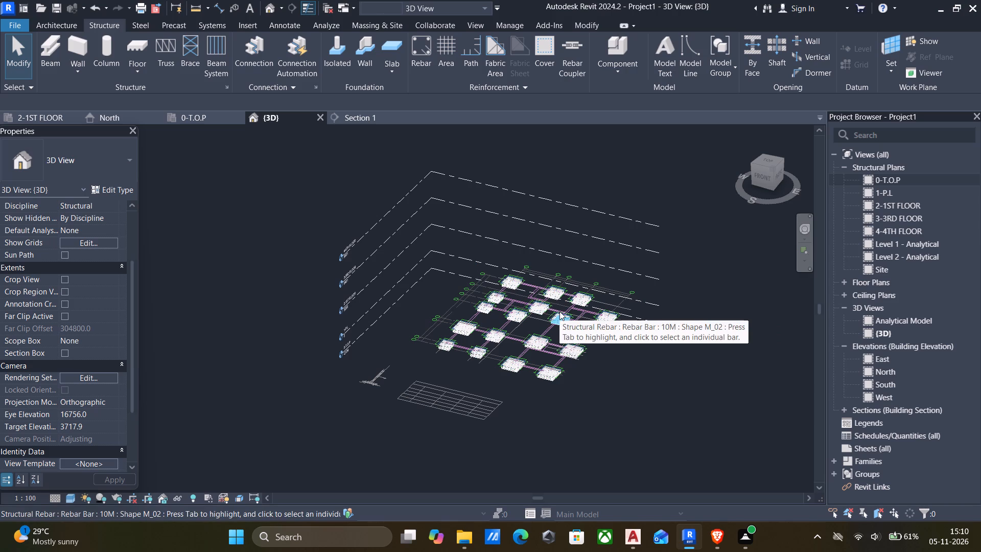
{"action": "middle_click_drag", "start_coordinate": [533, 320], "coordinate": [527, 322]}
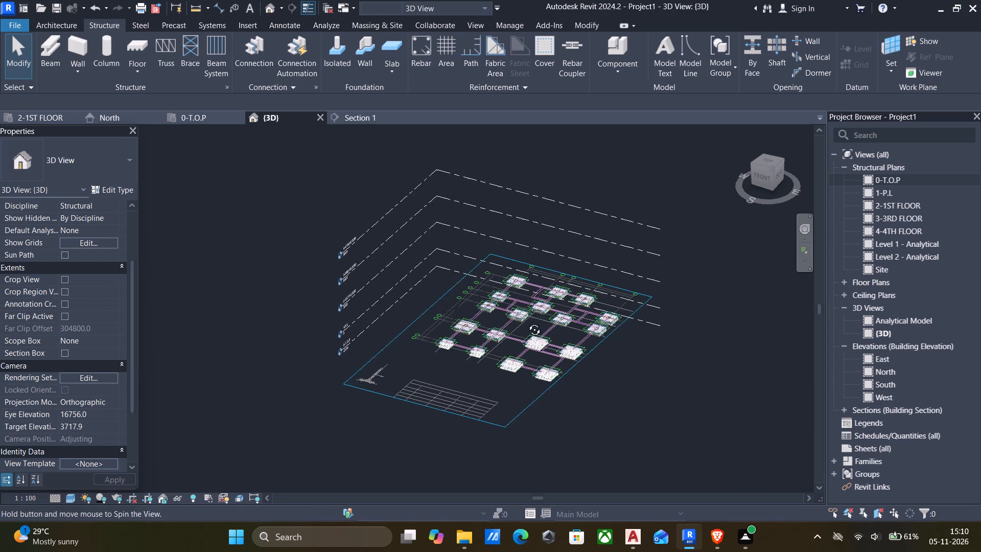
{"action": "middle_click_drag", "start_coordinate": [527, 322], "coordinate": [451, 272]}
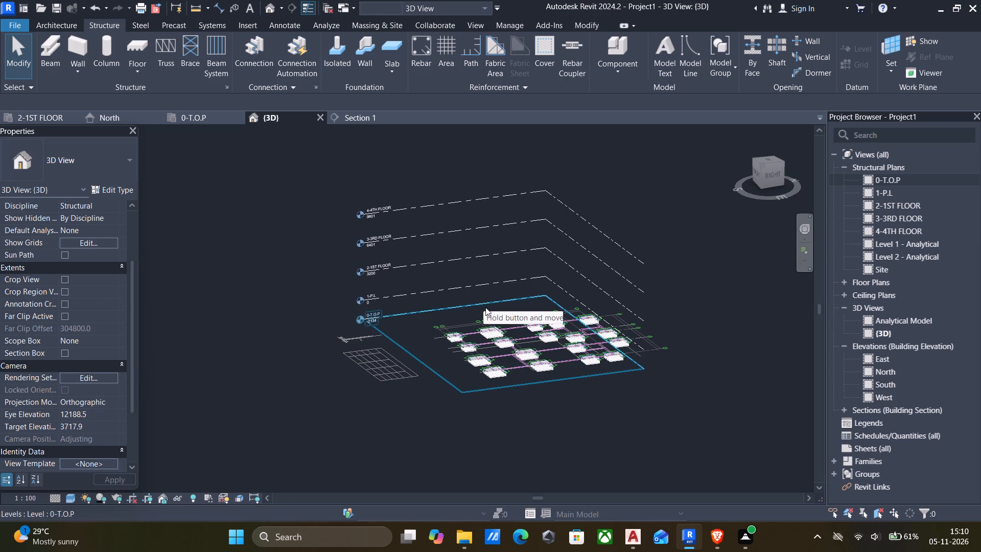
{"action": "middle_click_drag", "start_coordinate": [501, 326], "coordinate": [546, 332], "text": "shift"}
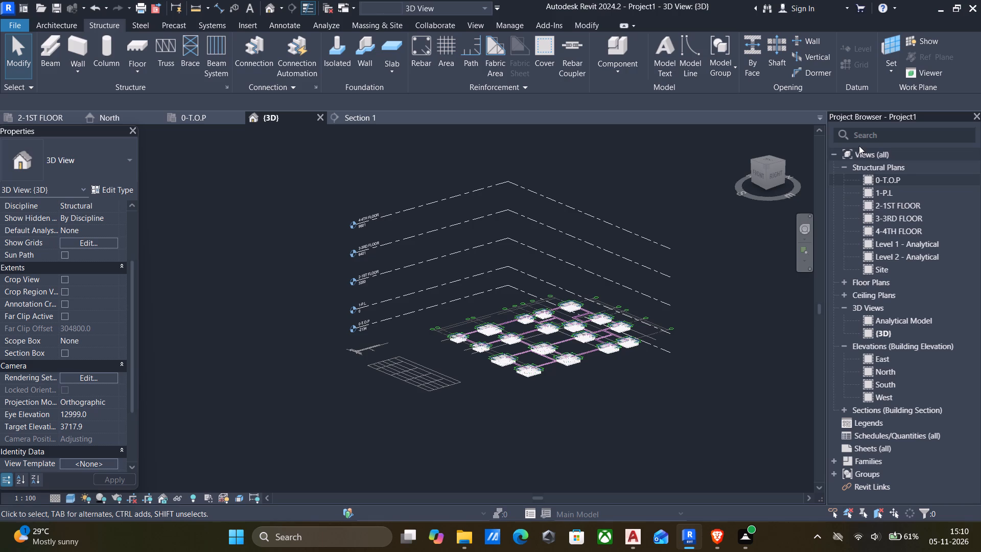
In the 0-T.O.P plan, start a structural column and duplicate the M_Concrete-Rectangular-Column 300 x 450mm type as 9" x 12".
{"action": "double_click", "coordinate": [869, 179]}
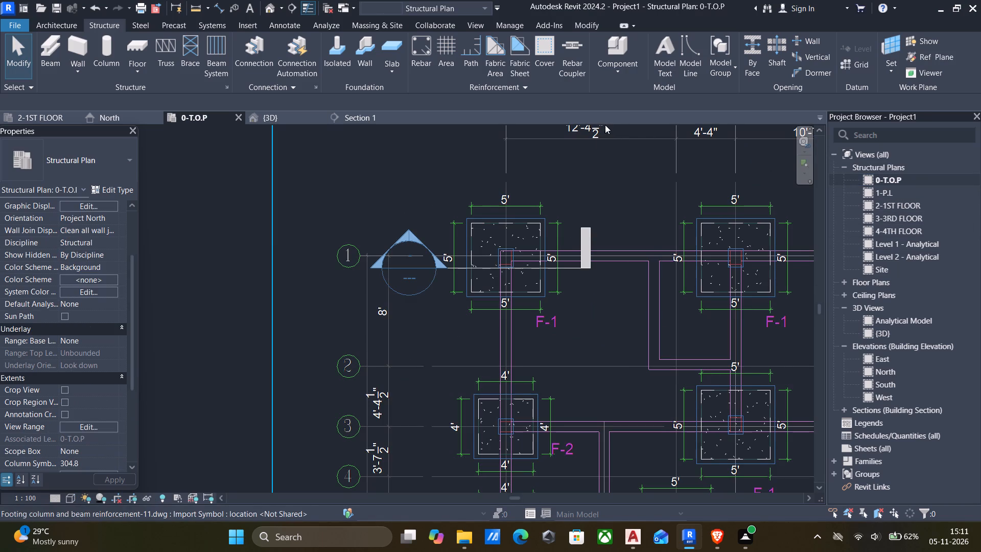
{"action": "left_click", "coordinate": [108, 43]}
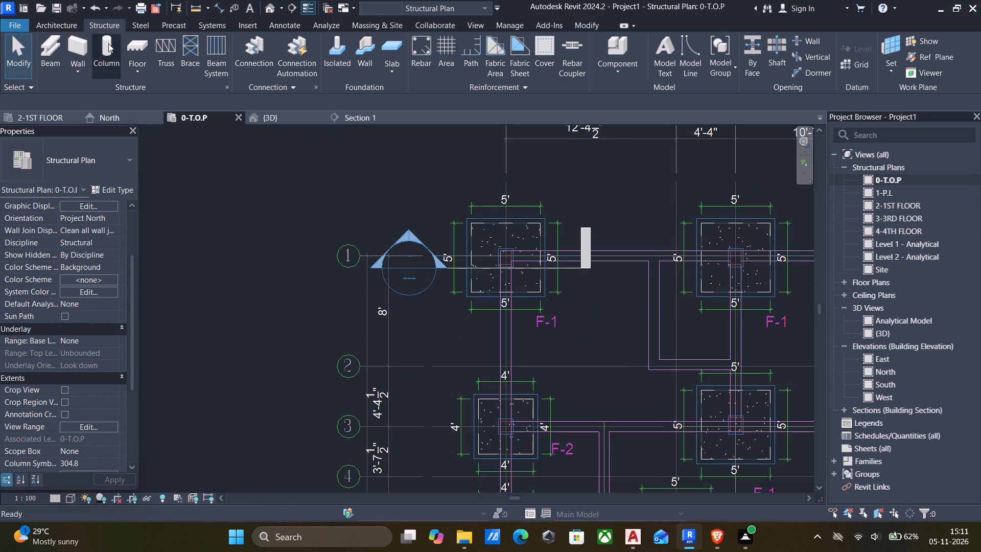
{"action": "left_click", "coordinate": [80, 149]}
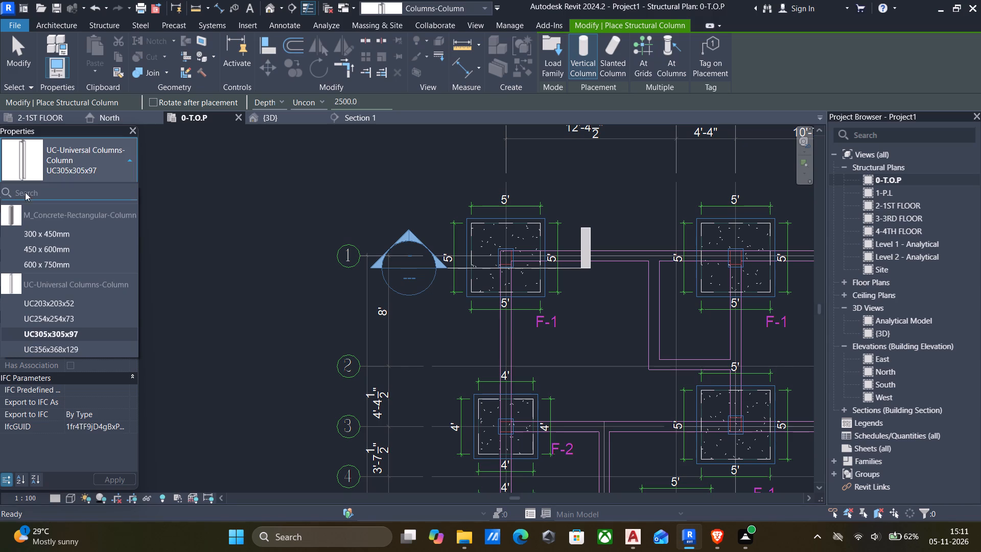
{"action": "left_click", "coordinate": [67, 232]}
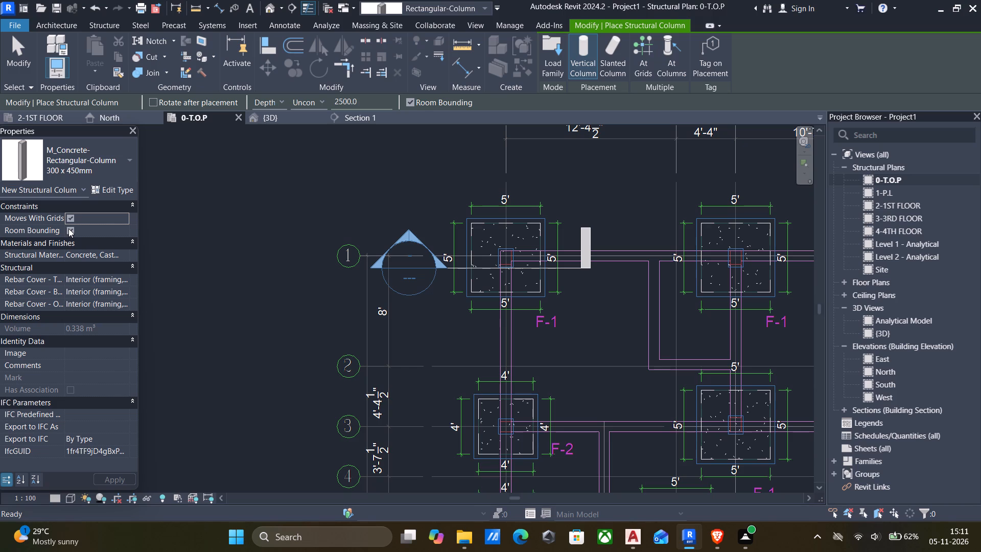
{"action": "left_click", "coordinate": [117, 186]}
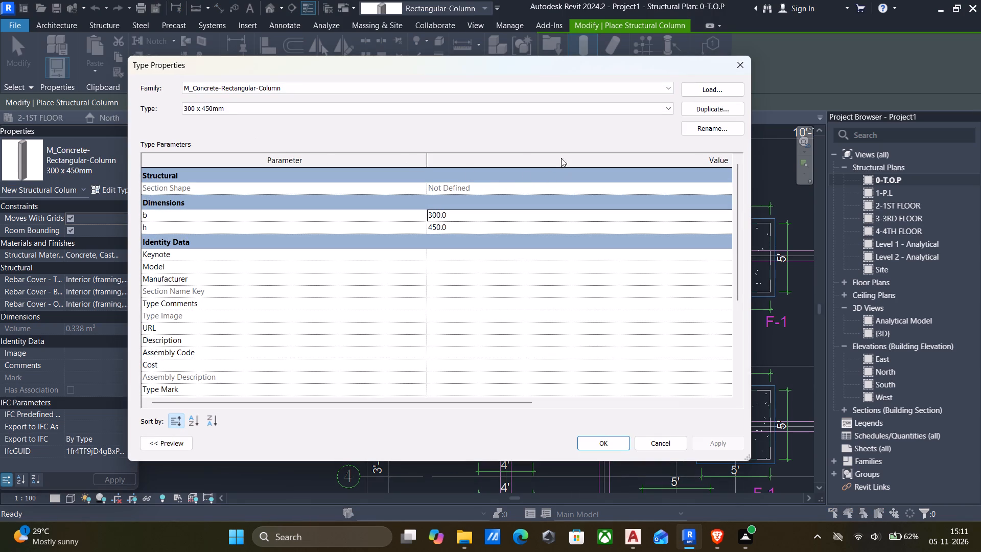
{"action": "left_click", "coordinate": [709, 104]}
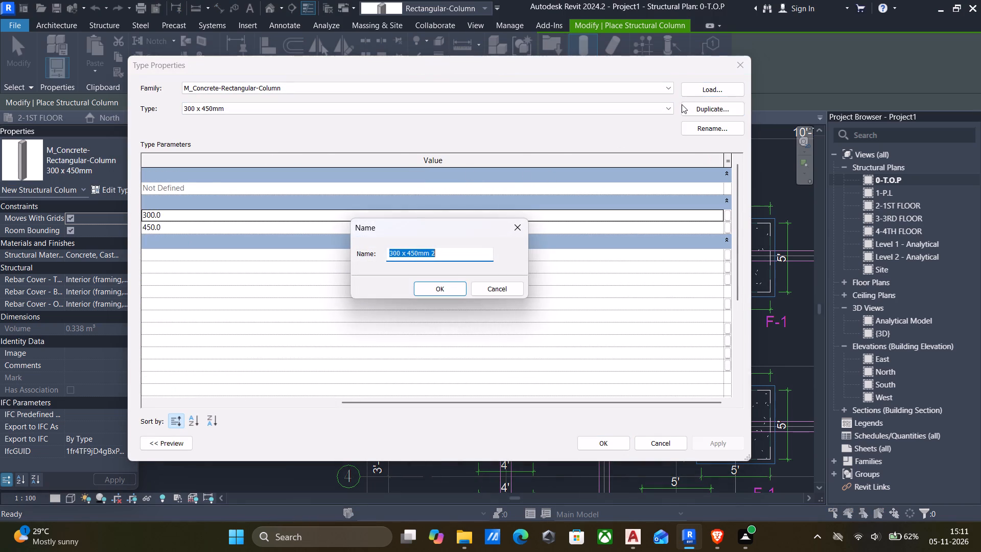
{"action": "key", "text": "BackSpace"}
{"action": "key", "text": "9"}
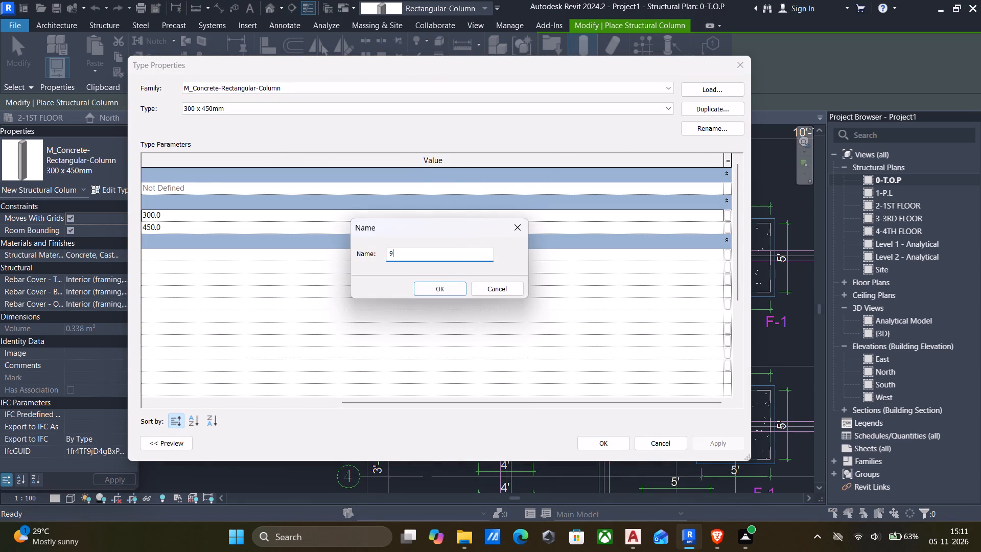
{"action": "key", "text": "shift+quotedbl"}
{"action": "key", "text": "space"}
{"action": "key", "text": "x"}
{"action": "key", "text": "space"}
{"action": "key", "text": "1"}
{"action": "key", "text": "2"}
{"action": "key", "text": "shift+quotedbl"}
{"action": "key", "text": "Return"}
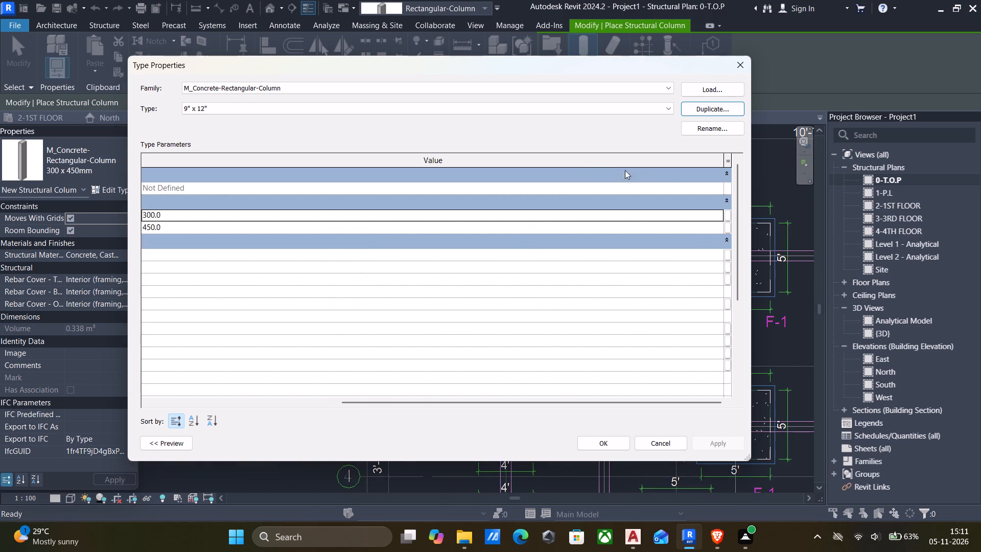
Set the 9" x 12" column type's b to 9" and h to 12", and accept the type properties.
{"action": "left_click", "coordinate": [239, 212]}
{"action": "key", "text": "9"}
{"action": "key", "text": "shift+quotedbl"}
{"action": "key", "text": "Return"}
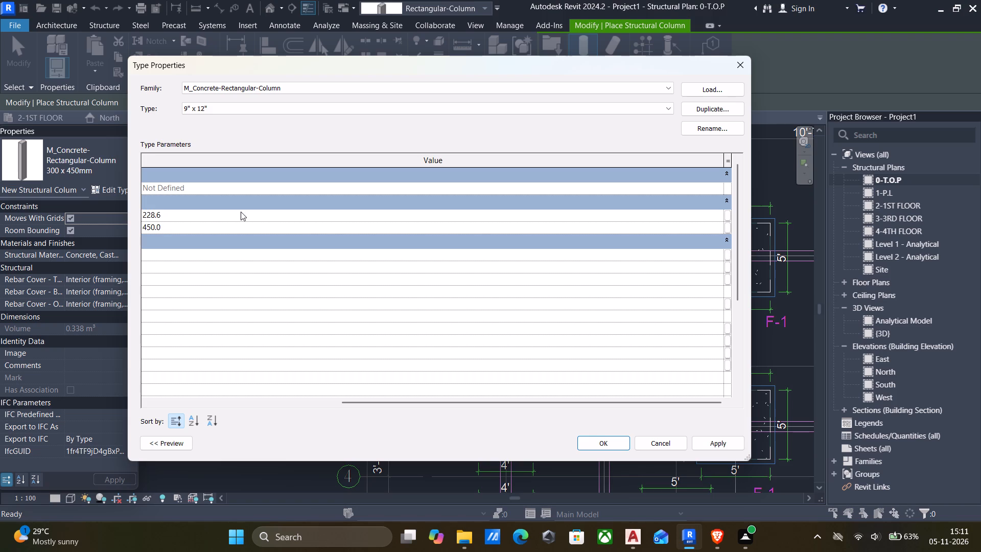
{"action": "left_click", "coordinate": [195, 225]}
{"action": "key", "text": "1"}
{"action": "key", "text": "2"}
{"action": "key", "text": "shift+quotedbl"}
{"action": "key", "text": "Return"}
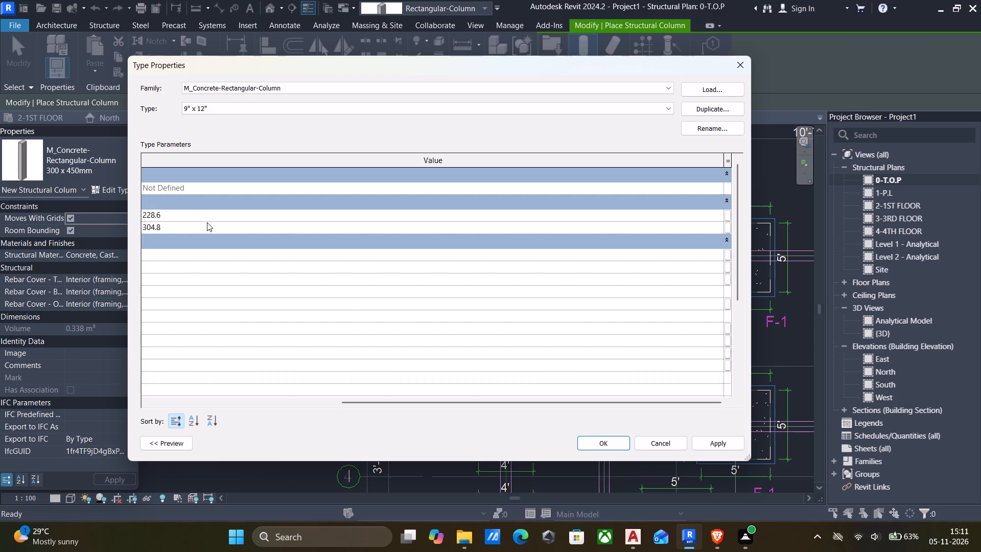
{"action": "left_click", "coordinate": [716, 436]}
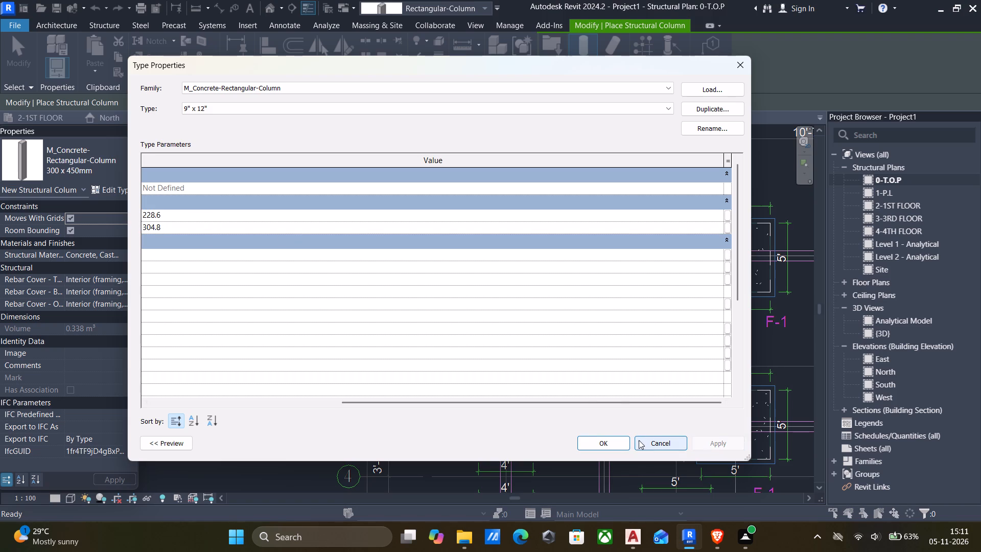
{"action": "left_click", "coordinate": [619, 440]}
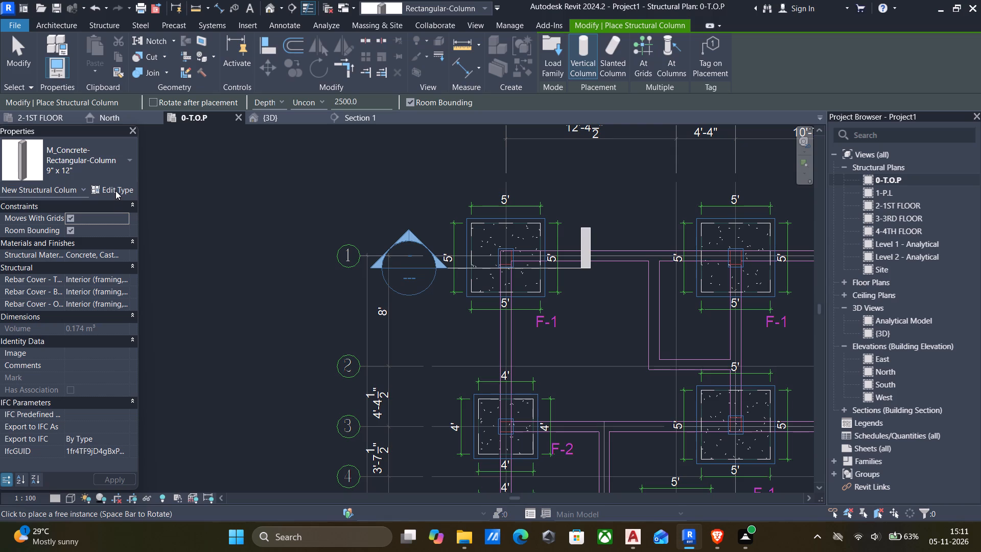
Rename the 9" x 12" concrete column type as 9" x 12" c1.
{"action": "left_click", "coordinate": [115, 191]}
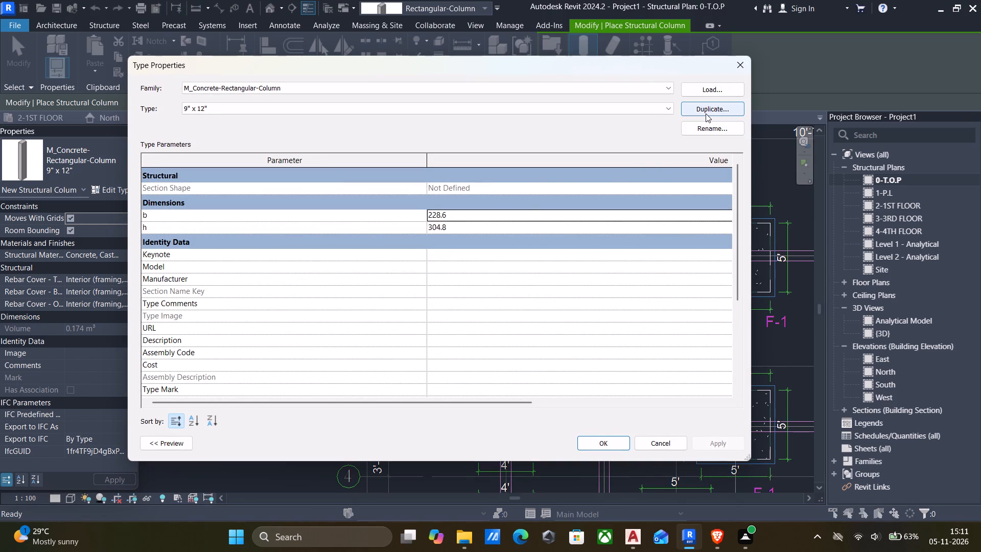
{"action": "left_click", "coordinate": [705, 126]}
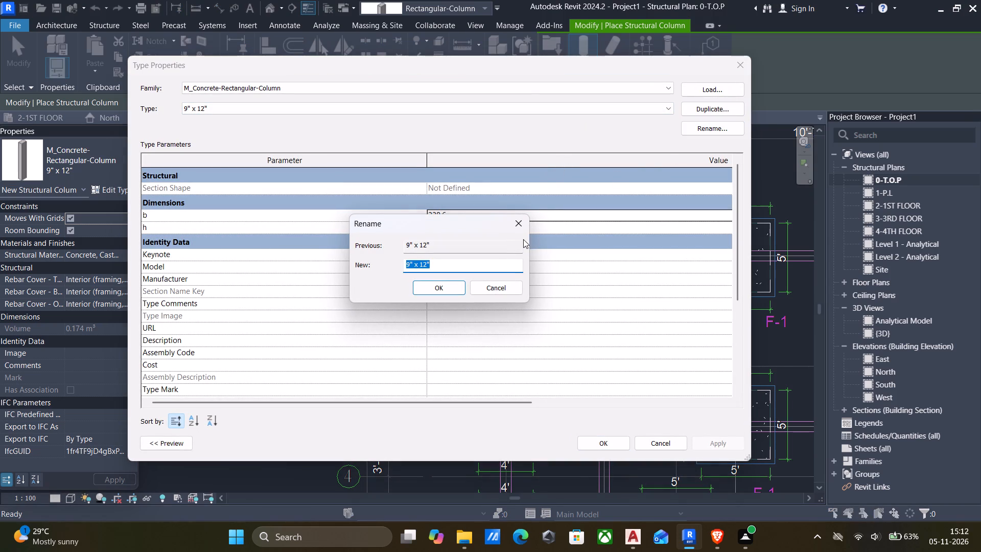
{"action": "left_click", "coordinate": [488, 269]}
{"action": "key", "text": "space"}
{"action": "key", "text": "c"}
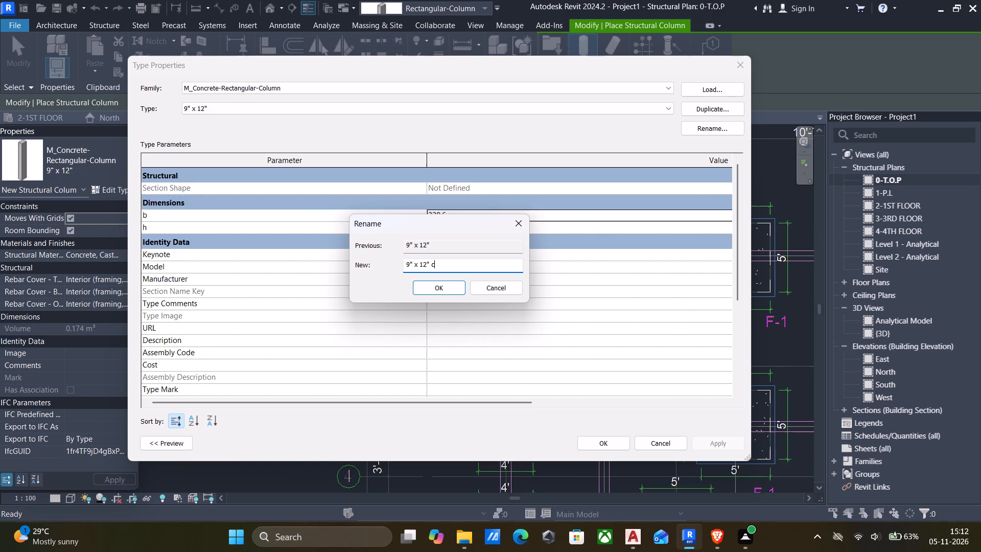
{"action": "key", "text": "1"}
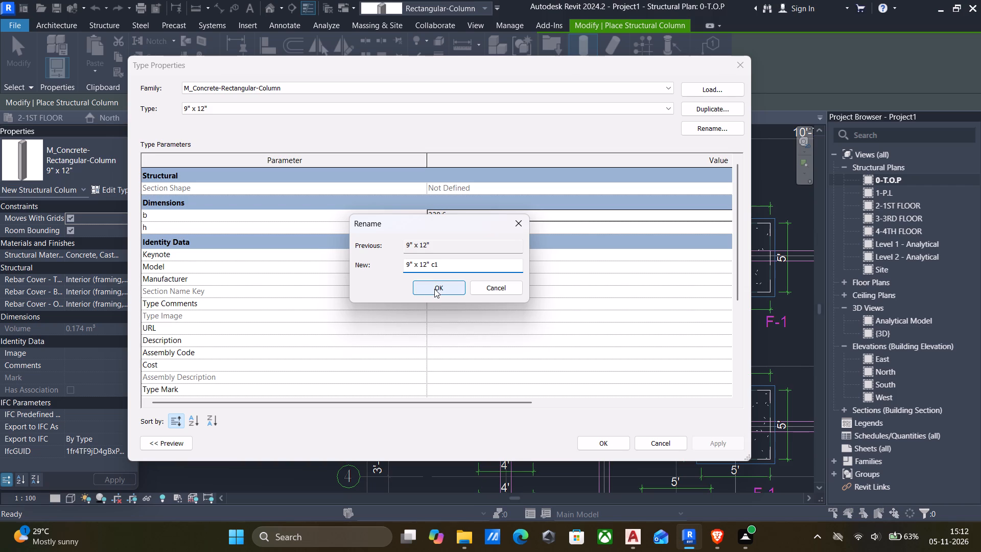
{"action": "left_click", "coordinate": [435, 289]}
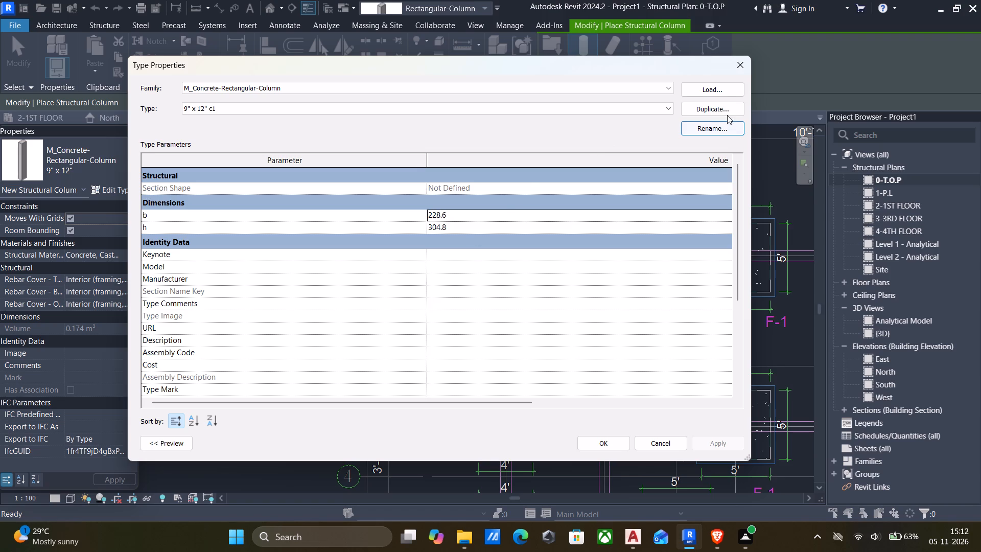
Duplicate the 9" x 12" c1 column type under the name 9" x9" c2.
{"action": "left_click", "coordinate": [709, 110]}
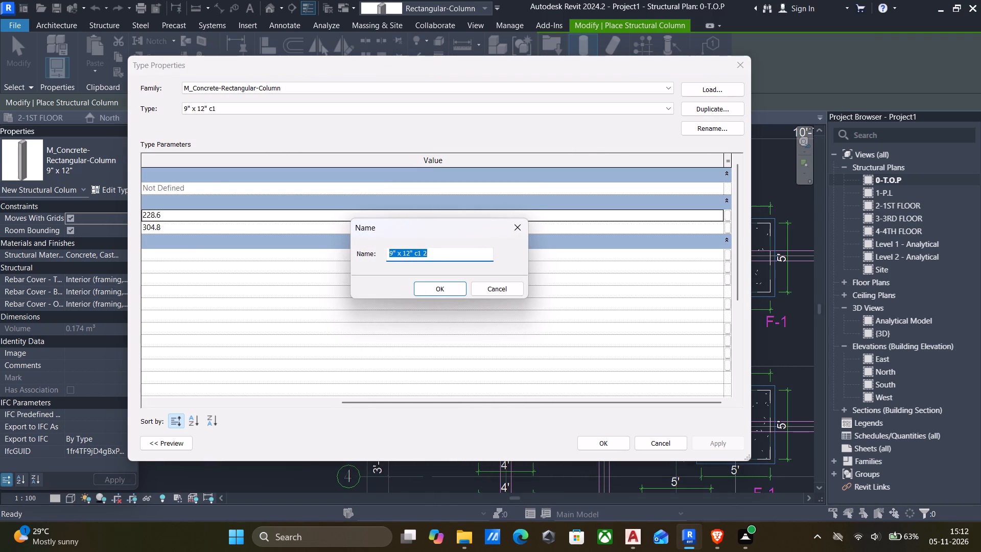
{"action": "left_click_drag", "start_coordinate": [461, 256], "coordinate": [368, 251]}
{"action": "left_click_drag", "start_coordinate": [368, 251], "coordinate": [361, 251]}
{"action": "type", "text": "9\" x"}
{"action": "type", "text": "9\""}
{"action": "key", "text": "space"}
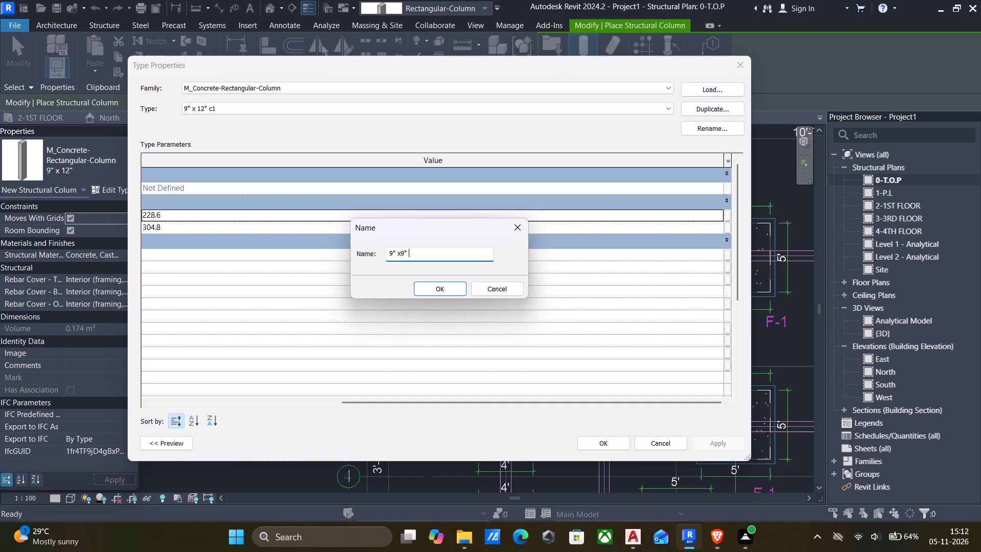
{"action": "key", "text": "c"}
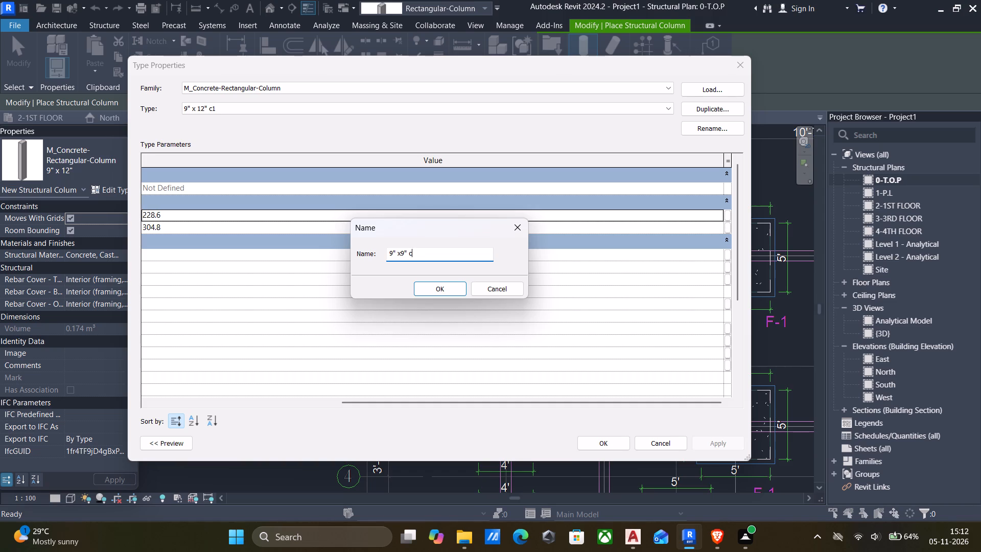
{"action": "key", "text": "2"}
{"action": "left_click", "coordinate": [430, 290]}
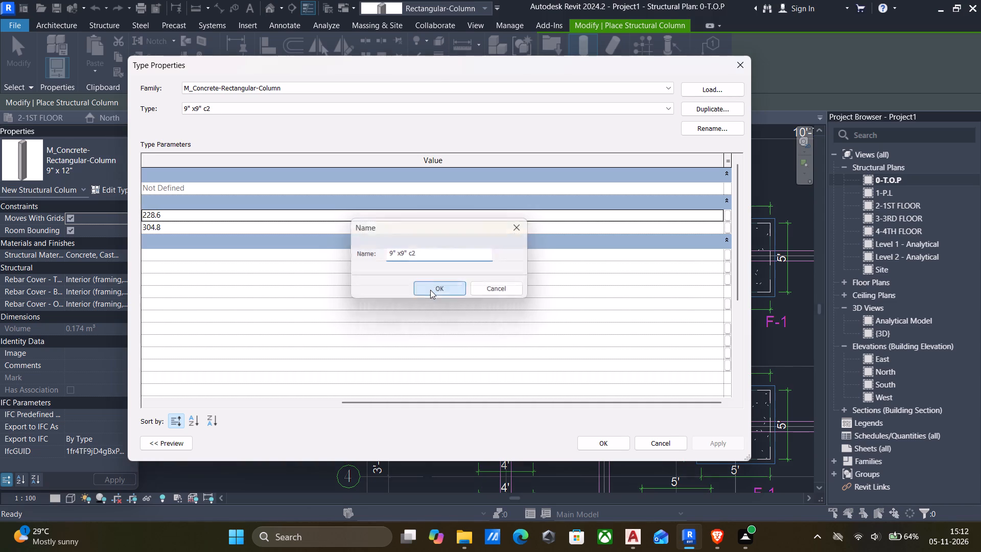
Set both b and h of the 9" x9" c2 column type to 9" and apply the change.
{"action": "left_click", "coordinate": [271, 214]}
{"action": "key", "text": "9"}
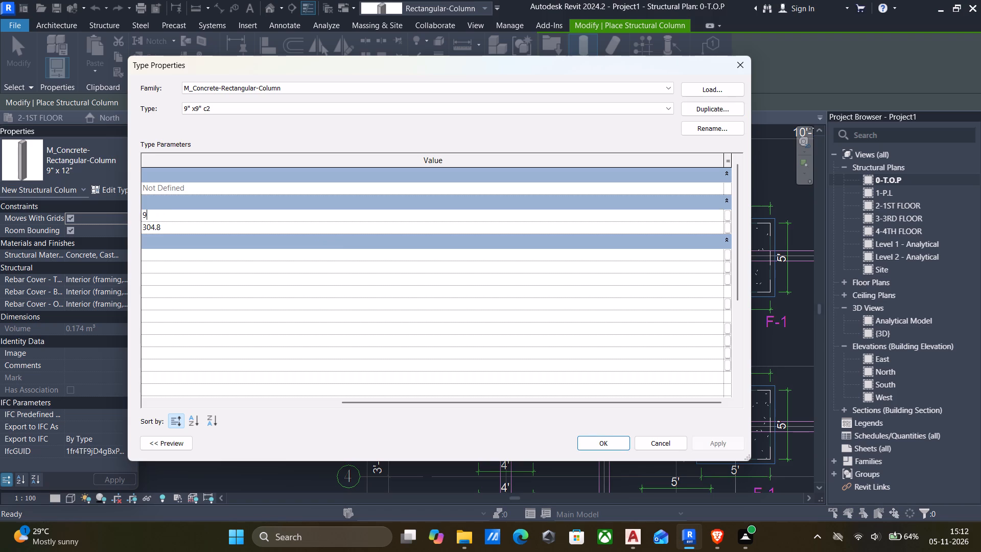
{"action": "key", "text": "shift+quotedbl"}
{"action": "key", "text": "Return"}
{"action": "left_click", "coordinate": [239, 228]}
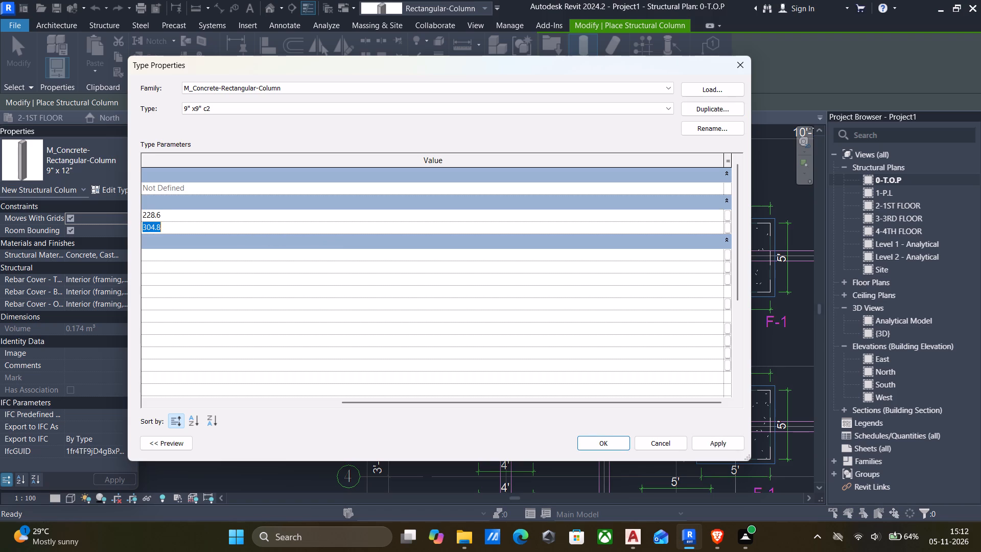
{"action": "key", "text": "9"}
{"action": "key", "text": "shift+quotedbl"}
{"action": "key", "text": "Return"}
{"action": "left_click", "coordinate": [721, 439]}
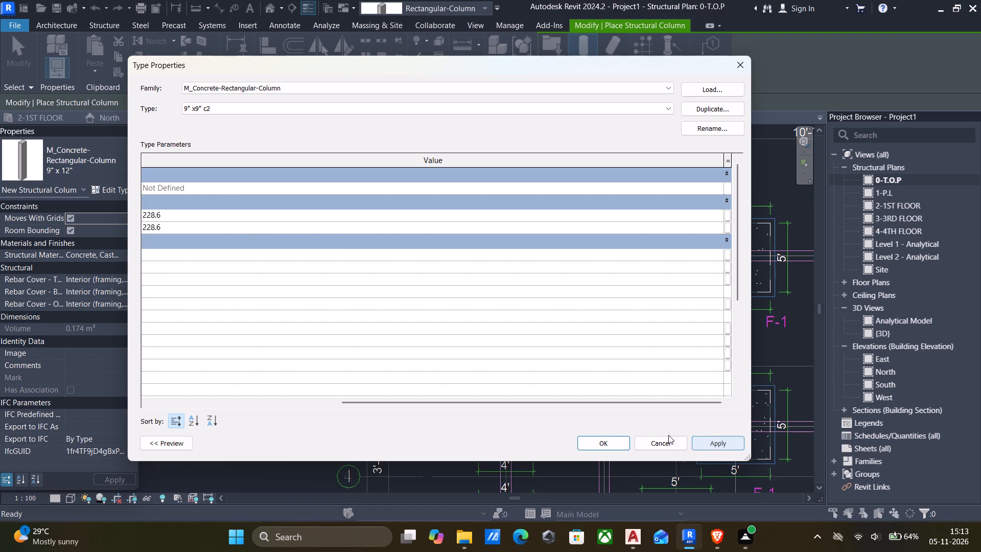
Accept the type properties of the 9" x9" c2 column type.
{"action": "left_click", "coordinate": [616, 439]}
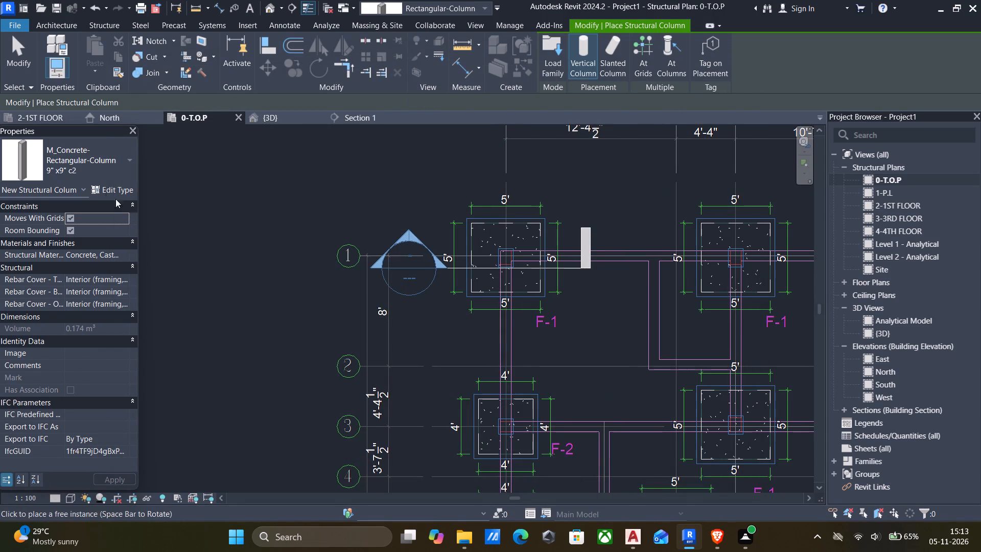
Duplicate the 9" x9" c2 column type under the name 12" x 15" c3.
{"action": "left_click", "coordinate": [111, 191]}
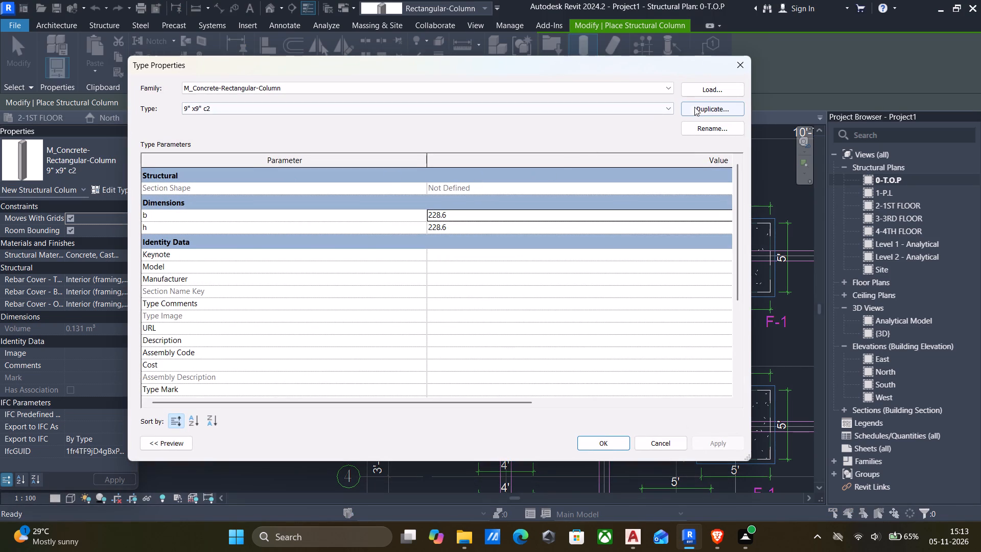
{"action": "left_click", "coordinate": [699, 108]}
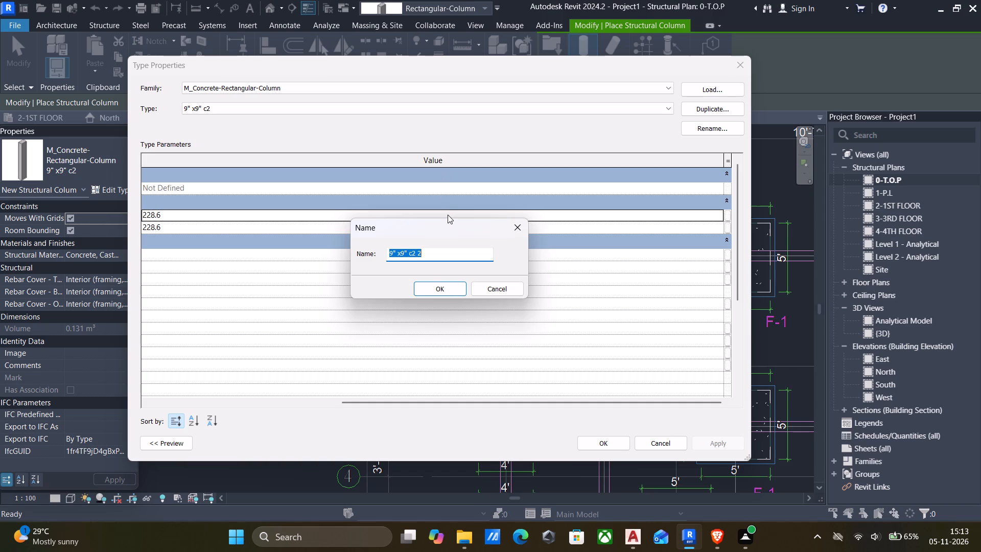
{"action": "key", "text": "BackSpace"}
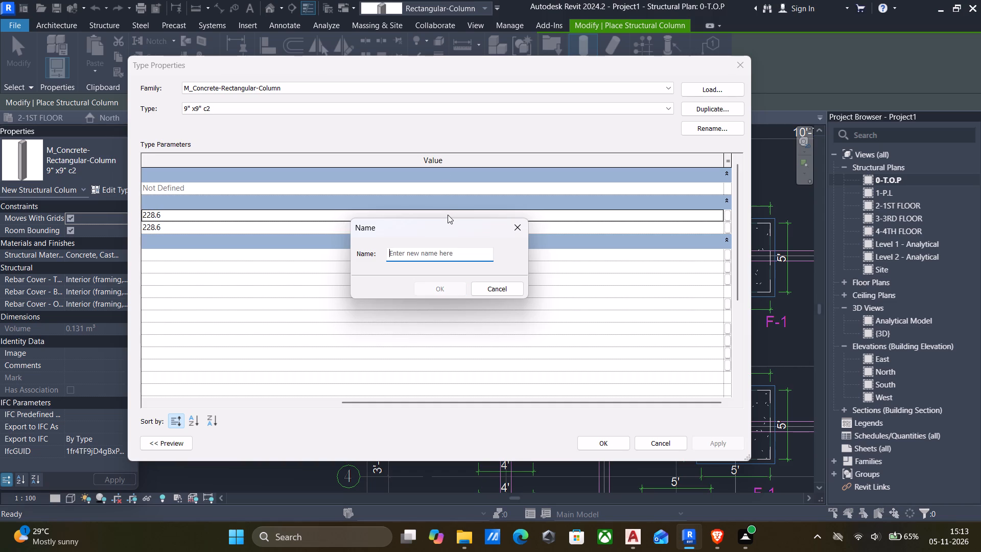
{"action": "type", "text": "12"}
{"action": "key", "text": "shift+quotedbl"}
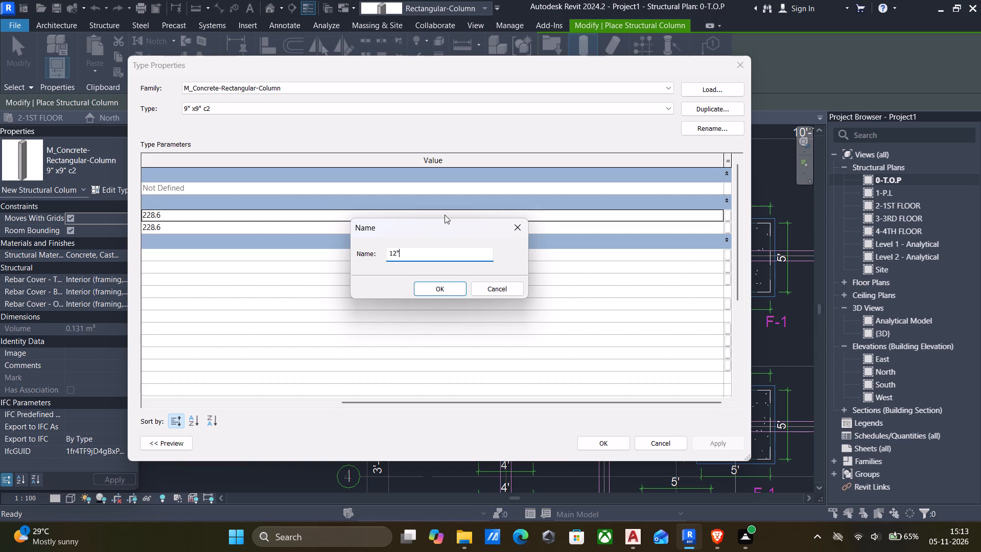
{"action": "key", "text": "space"}
{"action": "type", "text": "15\""}
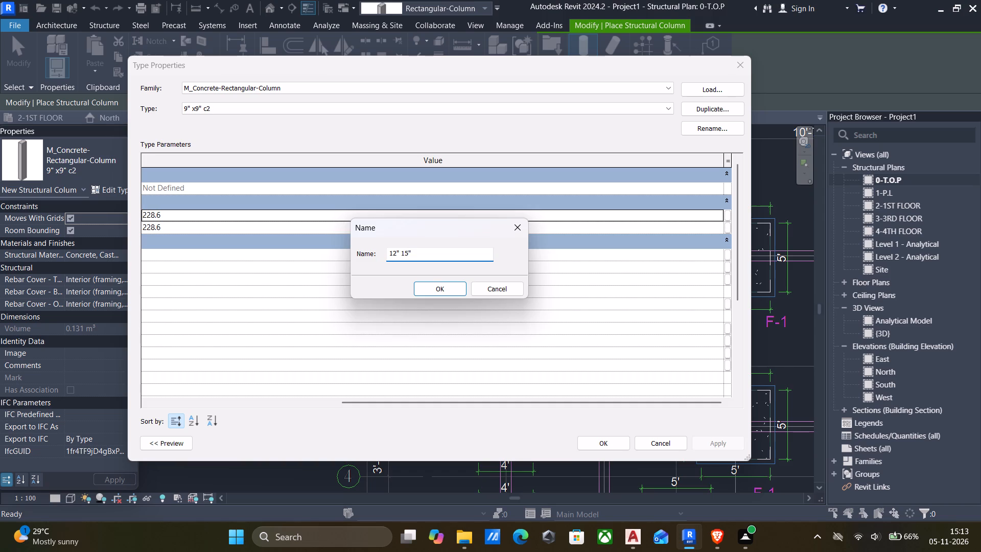
{"action": "left_click", "coordinate": [401, 253]}
{"action": "type", "text": "x"}
{"action": "key", "text": "space"}
{"action": "left_click", "coordinate": [424, 254]}
{"action": "key", "text": "space"}
{"action": "type", "text": "c3"}
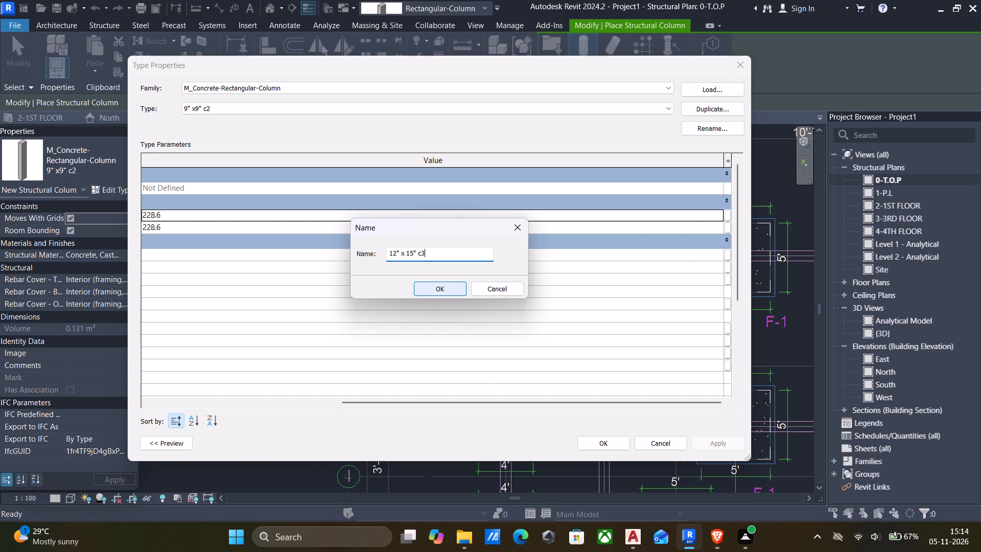
{"action": "left_click", "coordinate": [430, 287]}
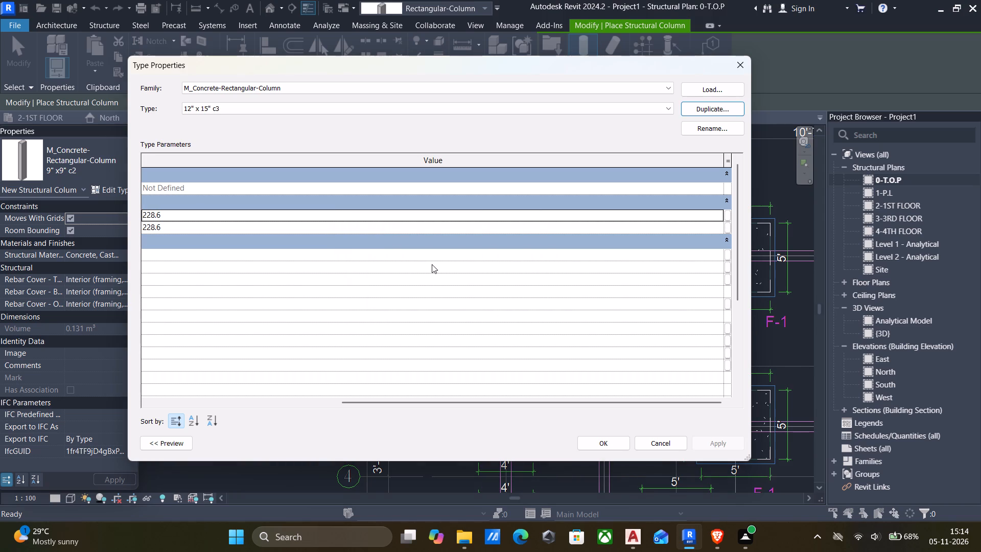
Set the 12" x 15" c3 column type's b to 12" and h to 15", and accept the type properties.
{"action": "left_click", "coordinate": [206, 217]}
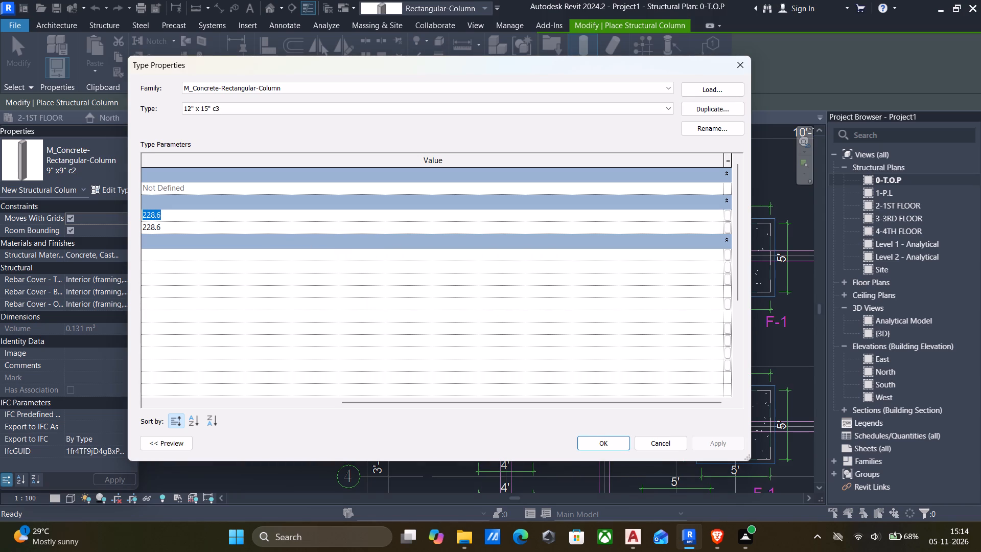
{"action": "key", "text": "1"}
{"action": "key", "text": "2"}
{"action": "key", "text": "shift+quotedbl"}
{"action": "key", "text": "Return"}
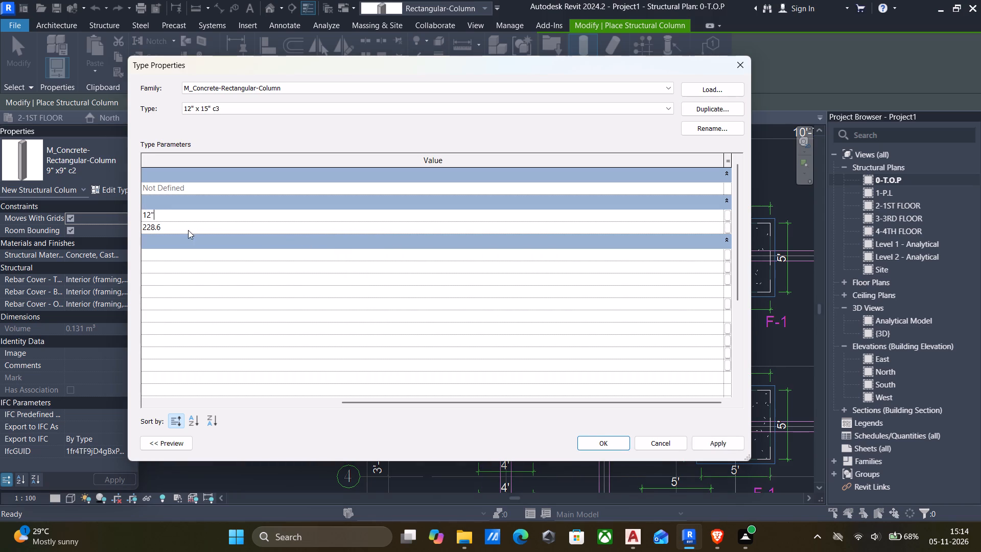
{"action": "left_click", "coordinate": [187, 229]}
{"action": "type", "text": "15"}
{"action": "key", "text": "shift+quotedbl"}
{"action": "key", "text": "Return"}
{"action": "left_click", "coordinate": [698, 443]}
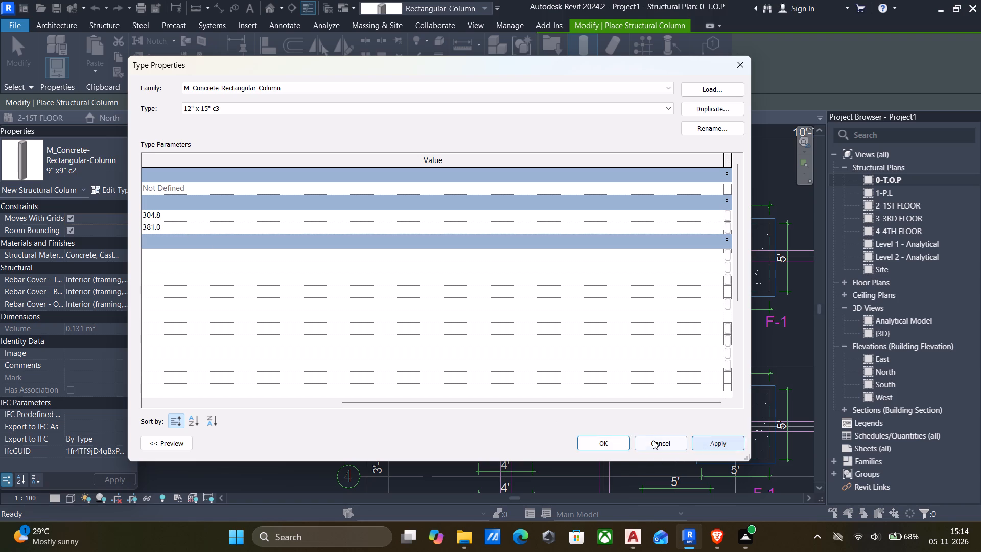
{"action": "left_click", "coordinate": [616, 439]}
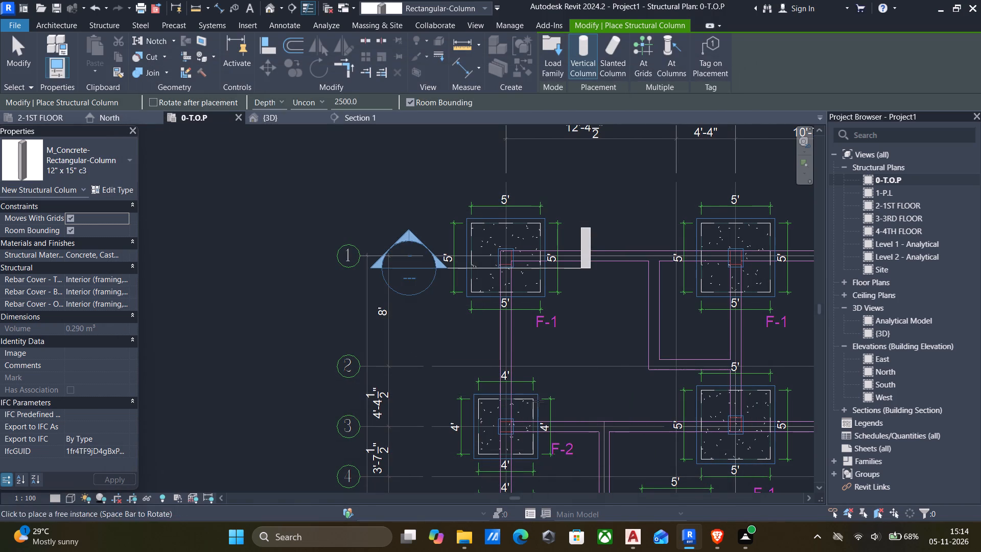
Duplicate the 12" x 15" c3 column type under the name 12" x 9" c4.
{"action": "left_click", "coordinate": [115, 192]}
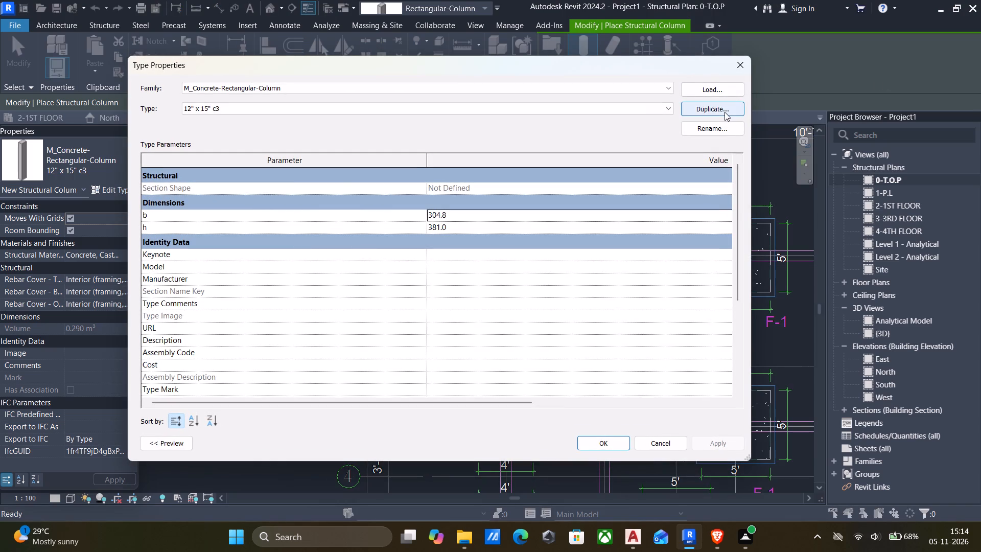
{"action": "left_click", "coordinate": [722, 111]}
{"action": "key", "text": "BackSpace"}
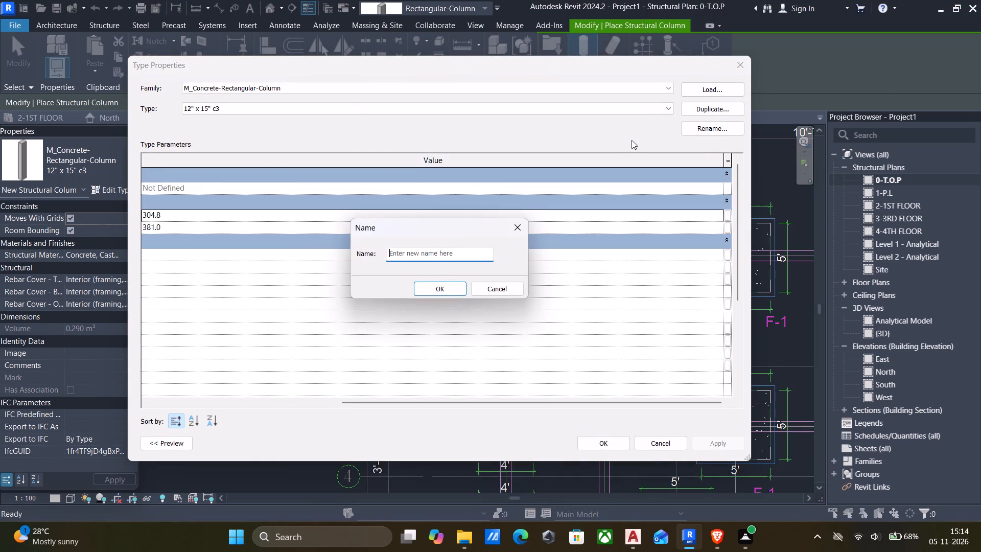
{"action": "type", "text": "12\" x 9\""}
{"action": "key", "text": "space"}
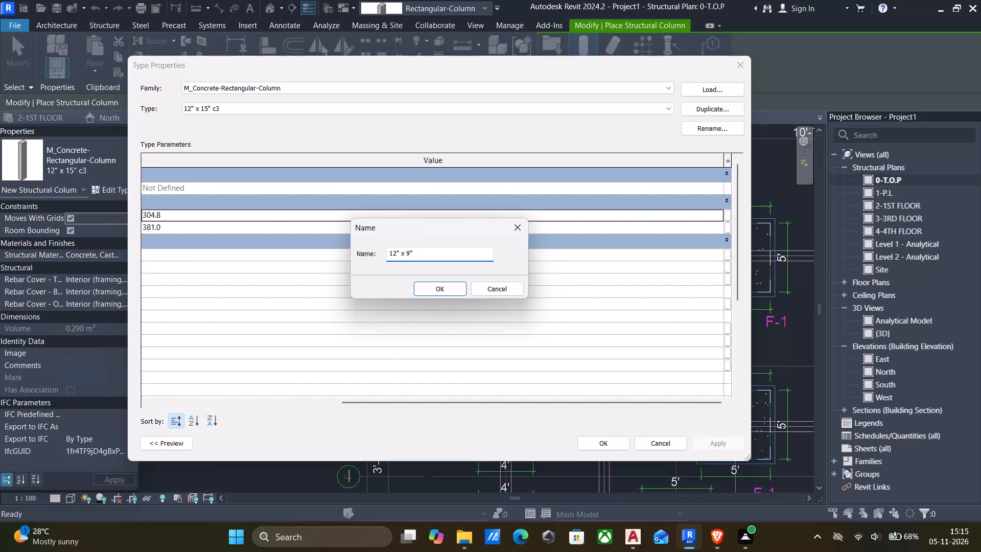
{"action": "key", "text": "c"}
{"action": "key", "text": "4"}
{"action": "left_click", "coordinate": [436, 284]}
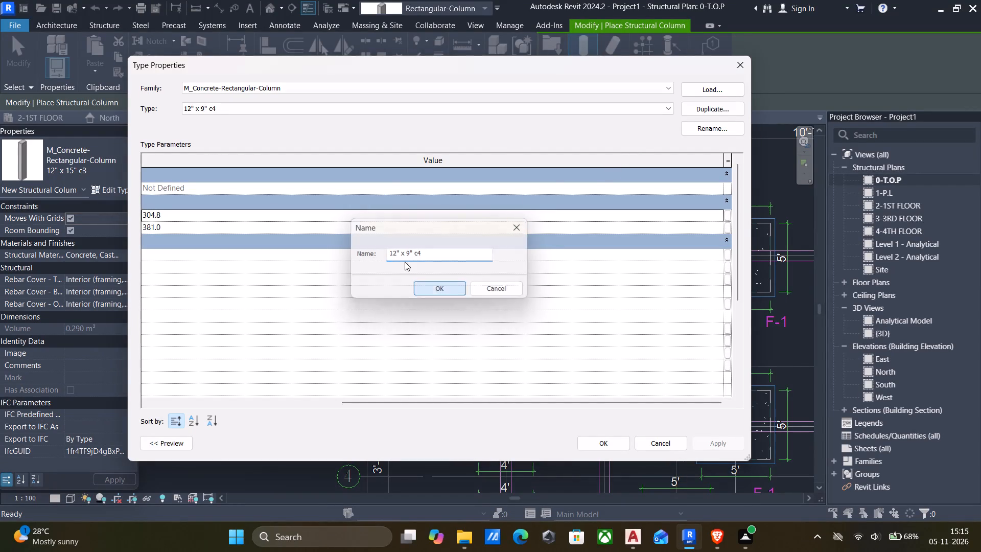
Set the 12" x 9" c4 column type's b to 12" and h to 9", and accept the type properties.
{"action": "left_click", "coordinate": [258, 216]}
{"action": "key", "text": "1"}
{"action": "key", "text": "2"}
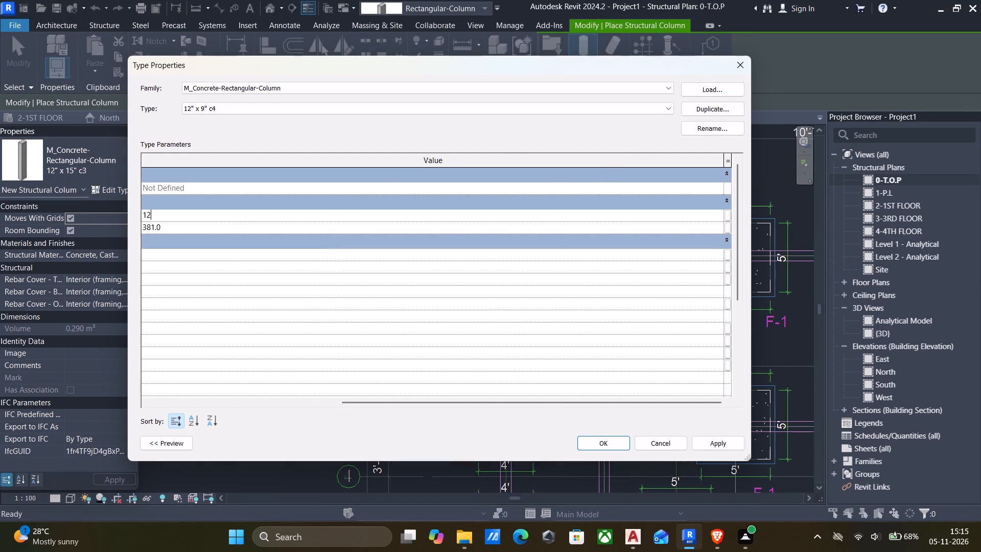
{"action": "key", "text": "shift+quotedbl"}
{"action": "key", "text": "Return"}
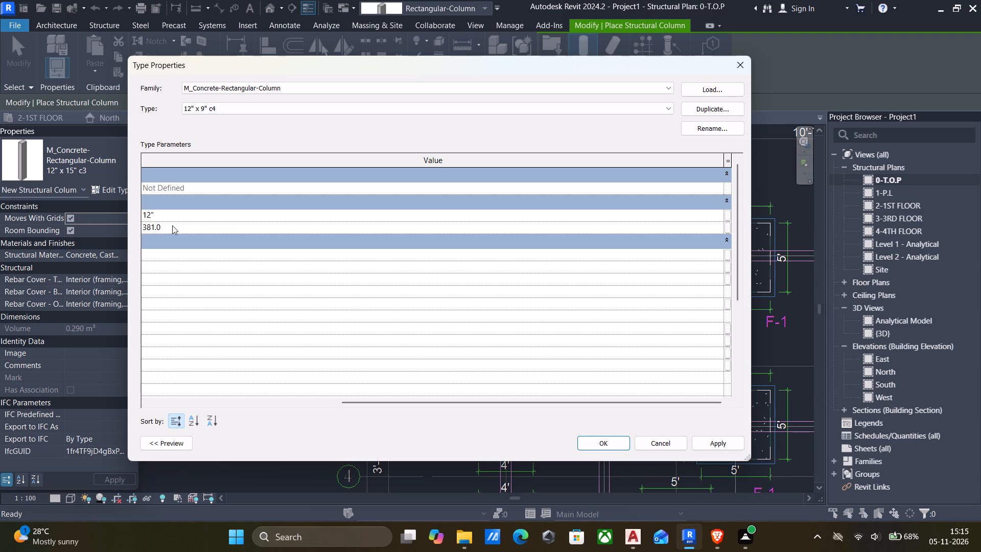
{"action": "left_click", "coordinate": [173, 227]}
{"action": "key", "text": "9"}
{"action": "key", "text": "shift+quotedbl"}
{"action": "key", "text": "Return"}
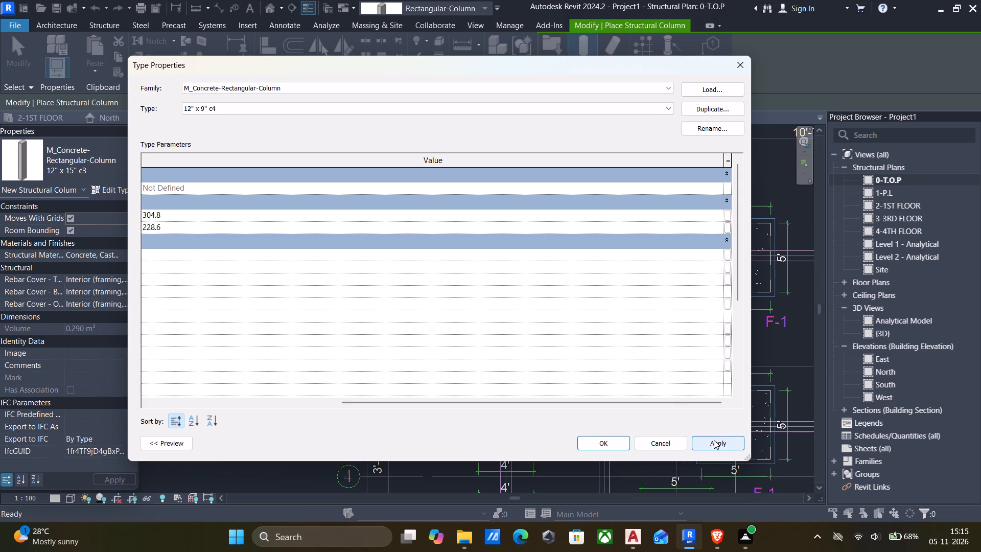
{"action": "left_click", "coordinate": [714, 440]}
{"action": "left_click", "coordinate": [618, 442]}
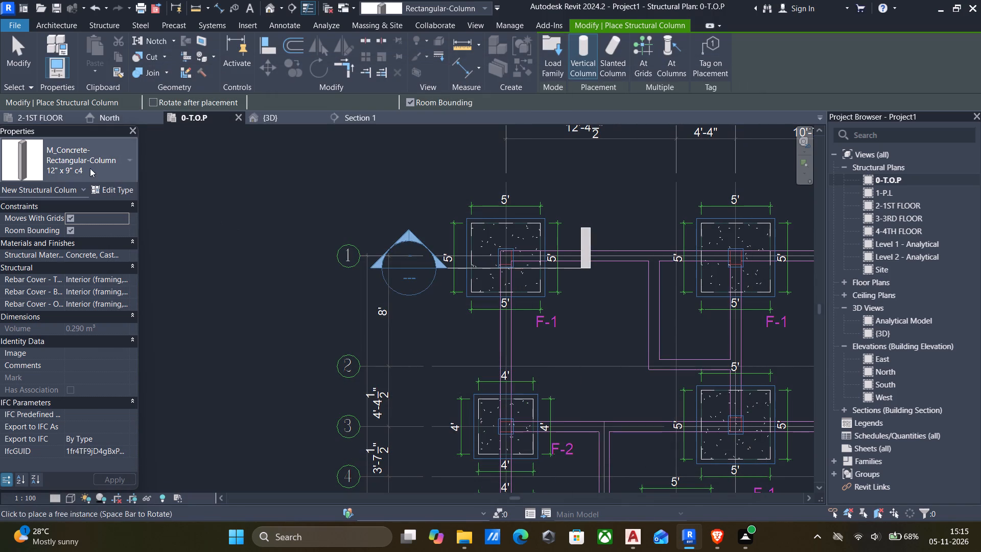
Duplicate the 12" x 9" c4 column type under the name 9" x 15" c5.
{"action": "left_click", "coordinate": [122, 189]}
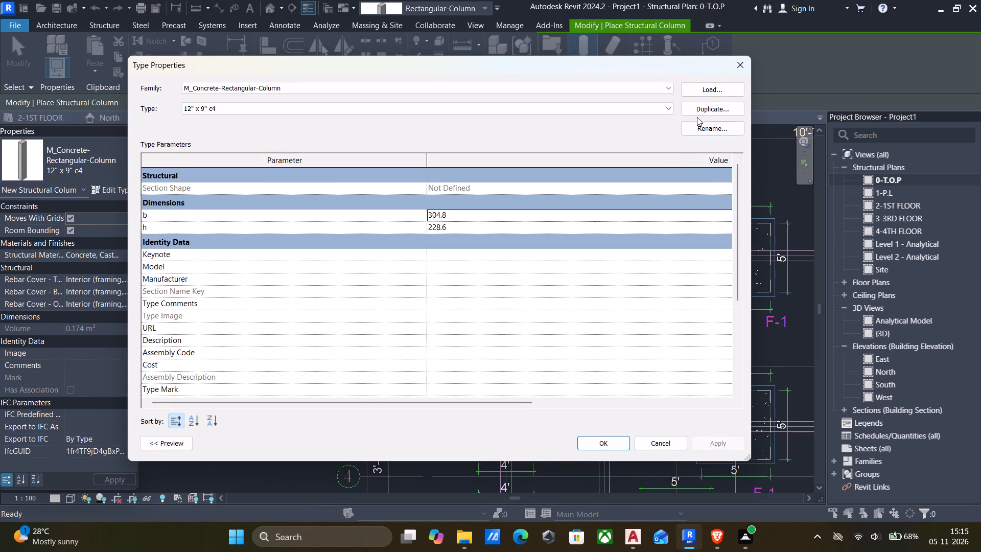
{"action": "left_click", "coordinate": [702, 108]}
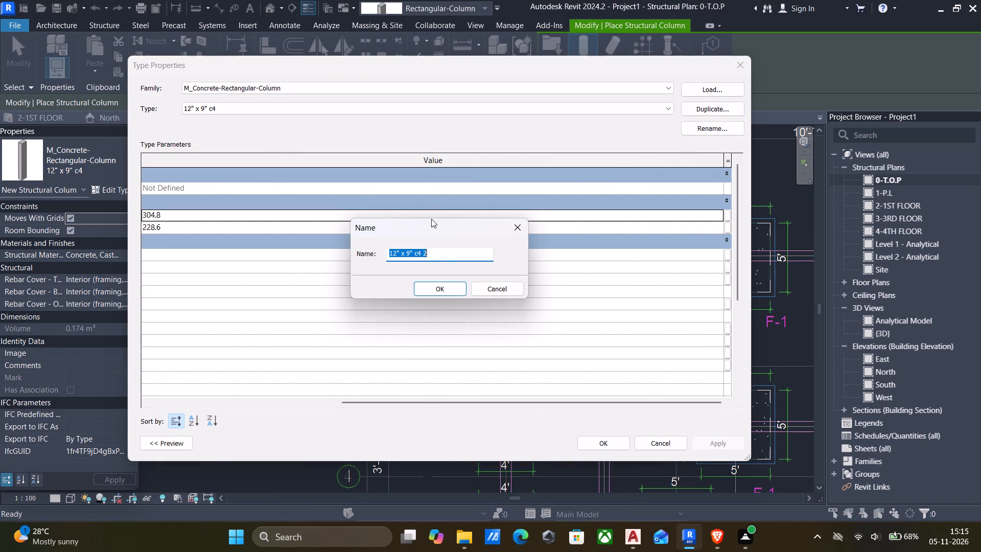
{"action": "key", "text": "BackSpace"}
{"action": "type", "text": "9\" x"}
{"action": "key", "text": "space"}
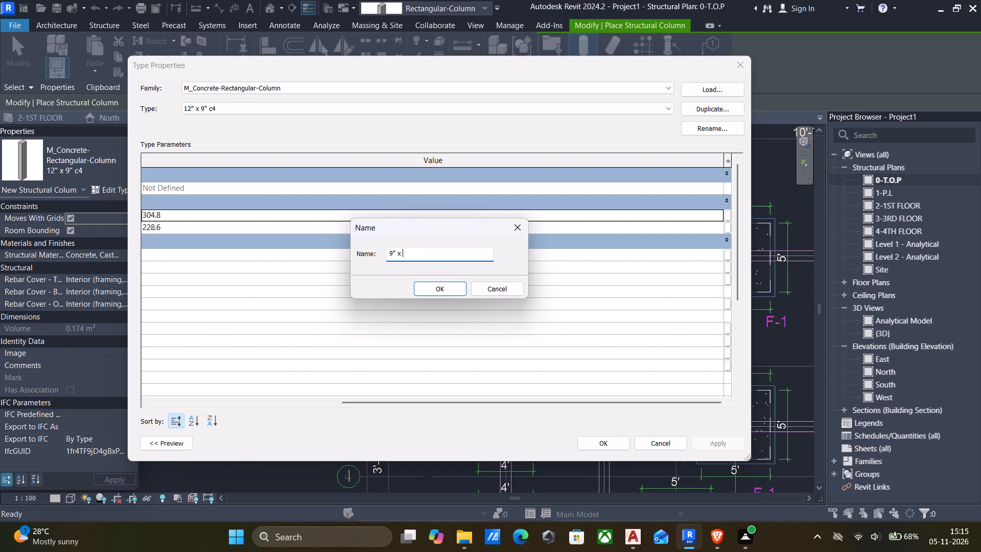
{"action": "type", "text": "15\""}
{"action": "key", "text": "space"}
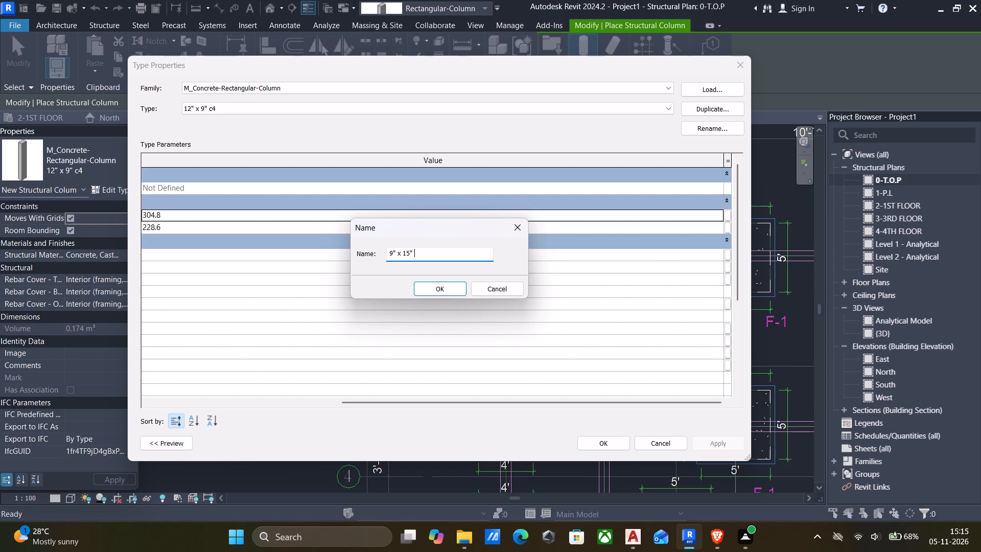
{"action": "key", "text": "c"}
{"action": "key", "text": "5"}
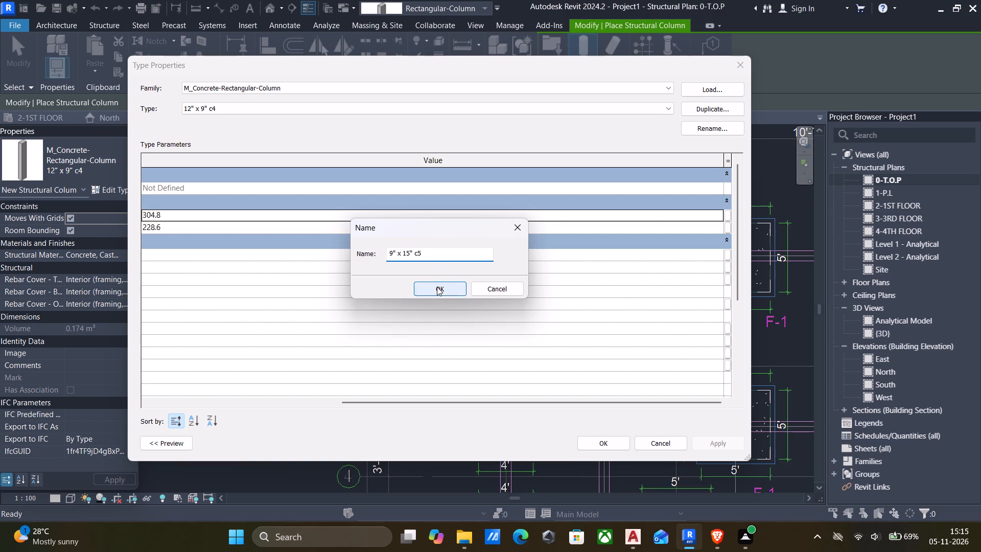
{"action": "left_click", "coordinate": [437, 287]}
Set the 9" x 15" c5 column type's b to 9" and h to 15", and accept the type properties.
{"action": "left_click", "coordinate": [211, 217]}
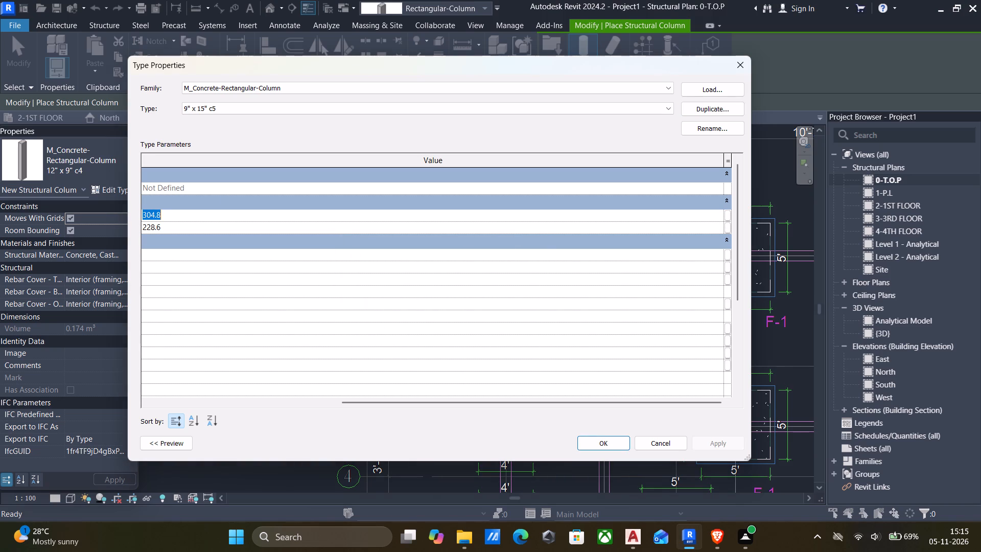
{"action": "type", "text": "9\""}
{"action": "key", "text": "Return"}
{"action": "left_click", "coordinate": [171, 229]}
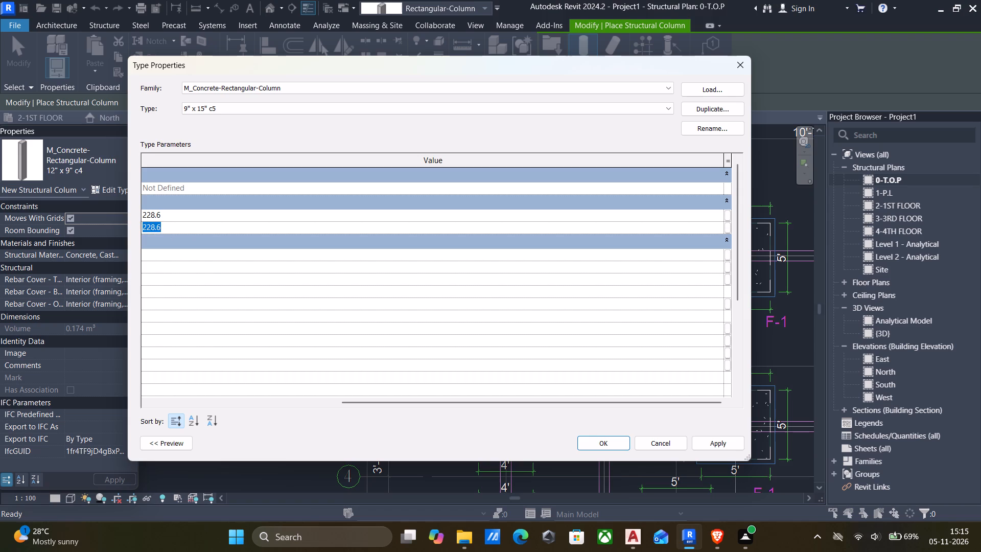
{"action": "key", "text": "1"}
{"action": "key", "text": "5"}
{"action": "key", "text": "shift+quotedbl"}
{"action": "key", "text": "Return"}
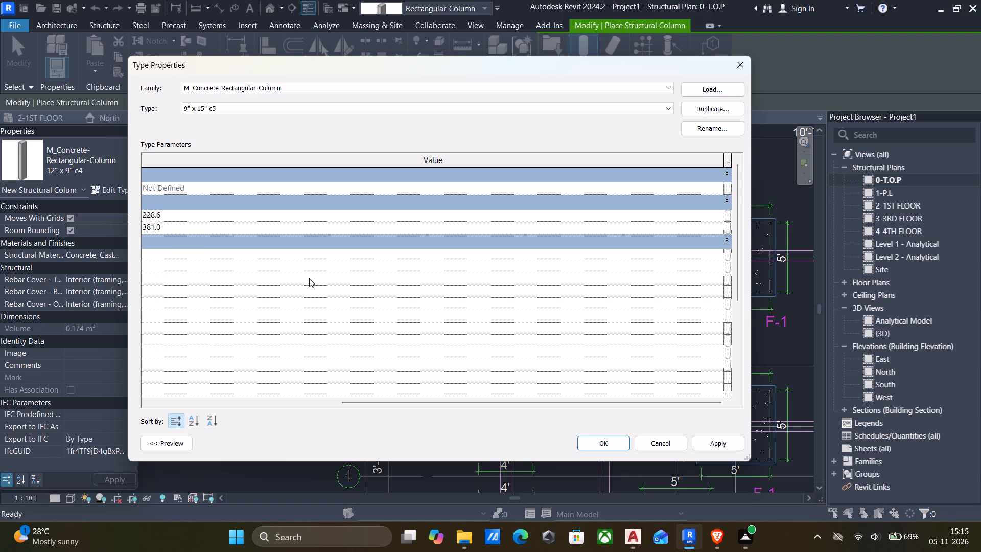
{"action": "left_click", "coordinate": [718, 440]}
{"action": "left_click", "coordinate": [622, 442]}
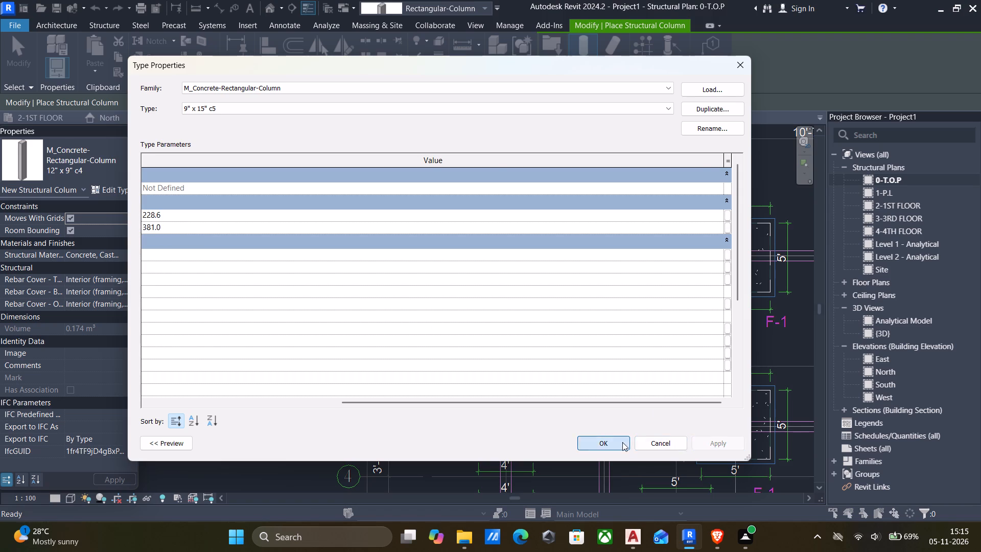
Choose the 9" x 12" c1 rectangular concrete column as the type for placement.
{"action": "left_click", "coordinate": [82, 155]}
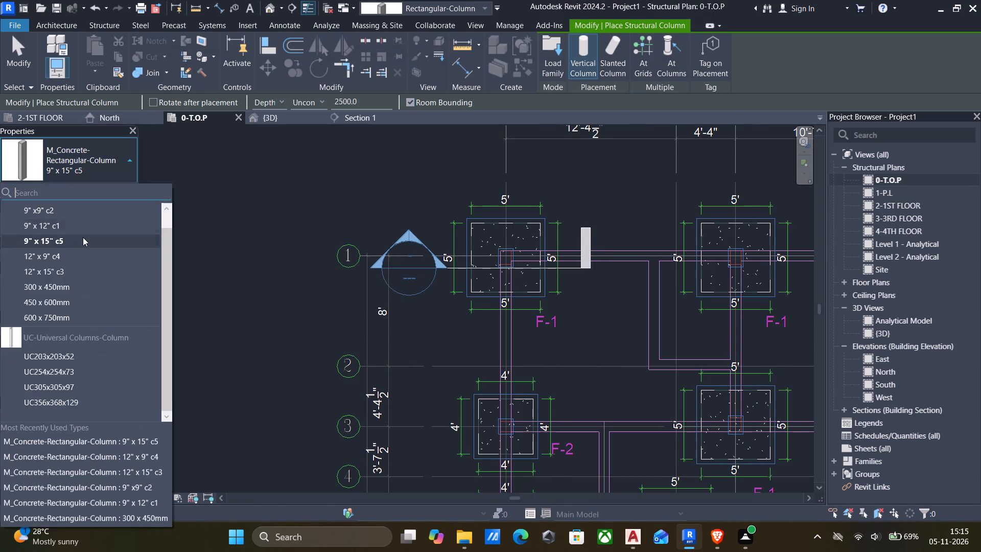
{"action": "scroll", "coordinate": [68, 245], "scroll_direction": "up", "scroll_amount": 4}
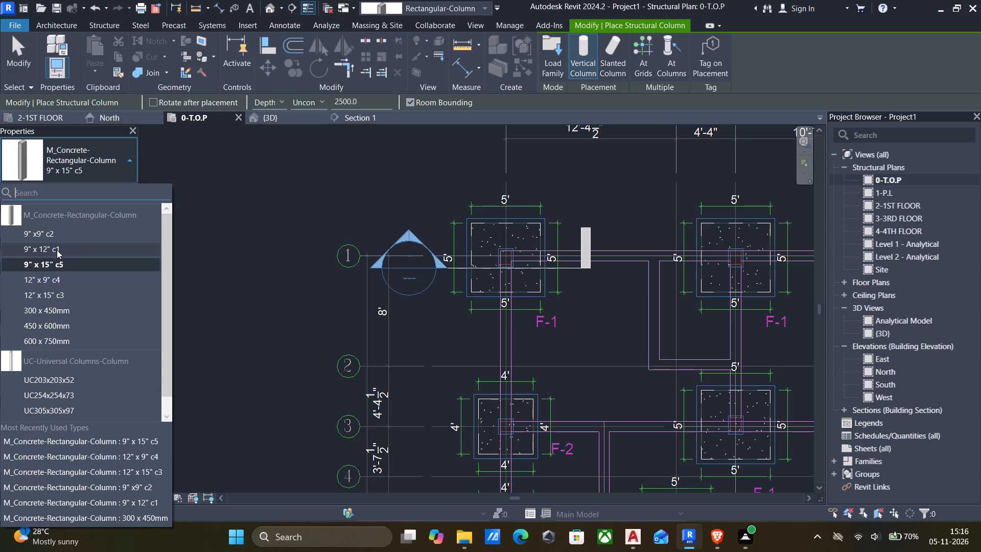
{"action": "left_click", "coordinate": [57, 248]}
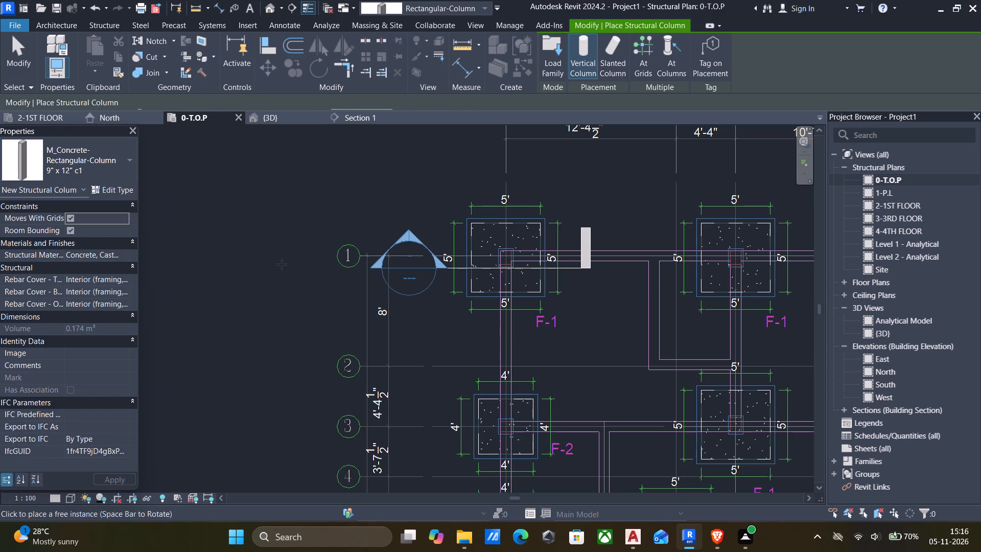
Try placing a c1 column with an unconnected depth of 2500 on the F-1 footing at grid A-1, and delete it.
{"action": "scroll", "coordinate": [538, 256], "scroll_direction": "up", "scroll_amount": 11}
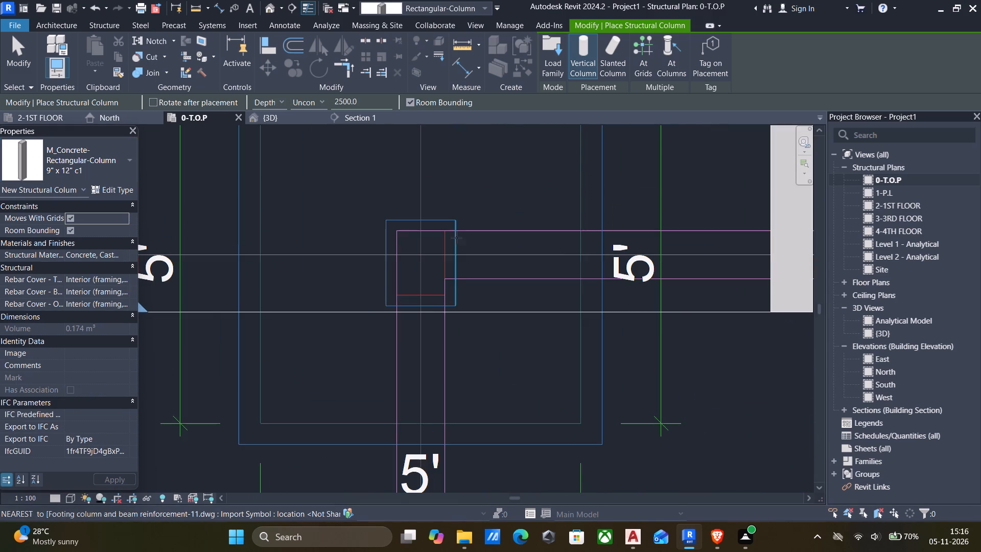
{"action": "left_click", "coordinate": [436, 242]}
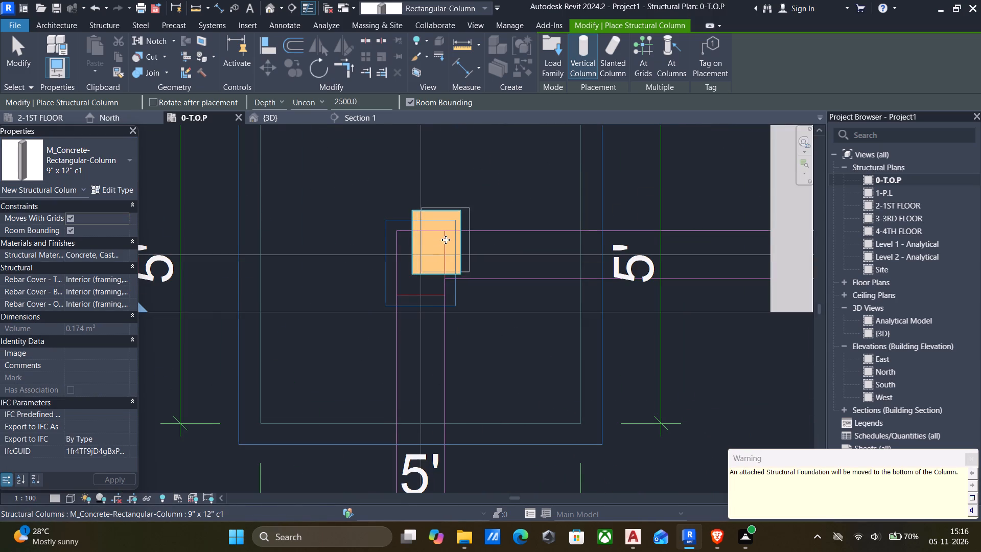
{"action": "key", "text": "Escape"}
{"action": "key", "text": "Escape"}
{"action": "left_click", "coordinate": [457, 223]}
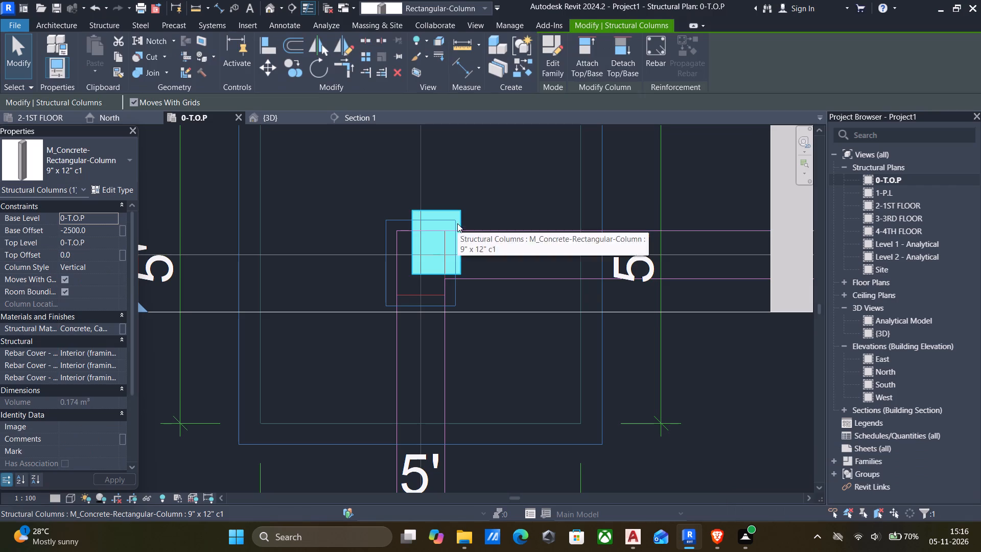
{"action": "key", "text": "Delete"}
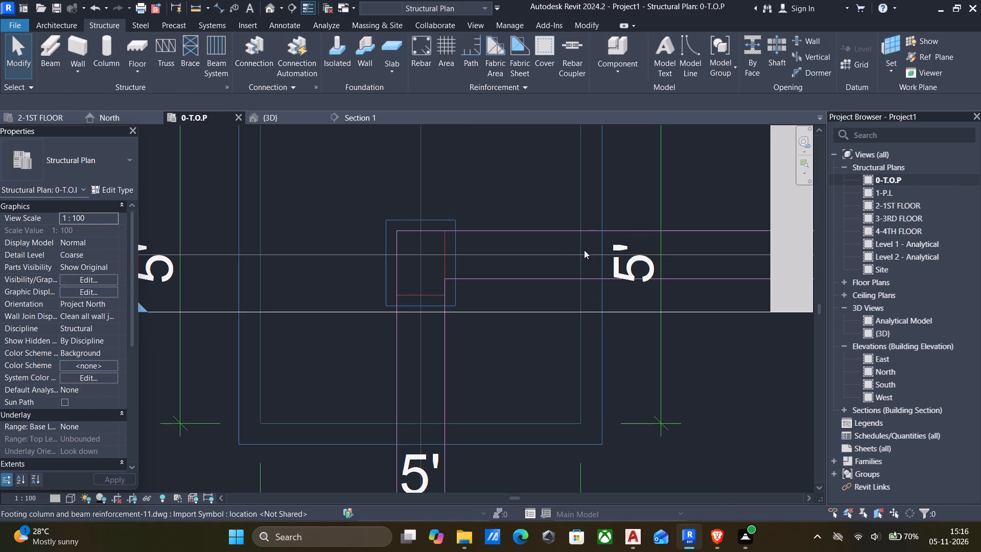
Restart Structural Column with Height up to level 1-P.L and place a 9" x 12" c1 column on the footing at grid A-1.
{"action": "key", "text": "c"}
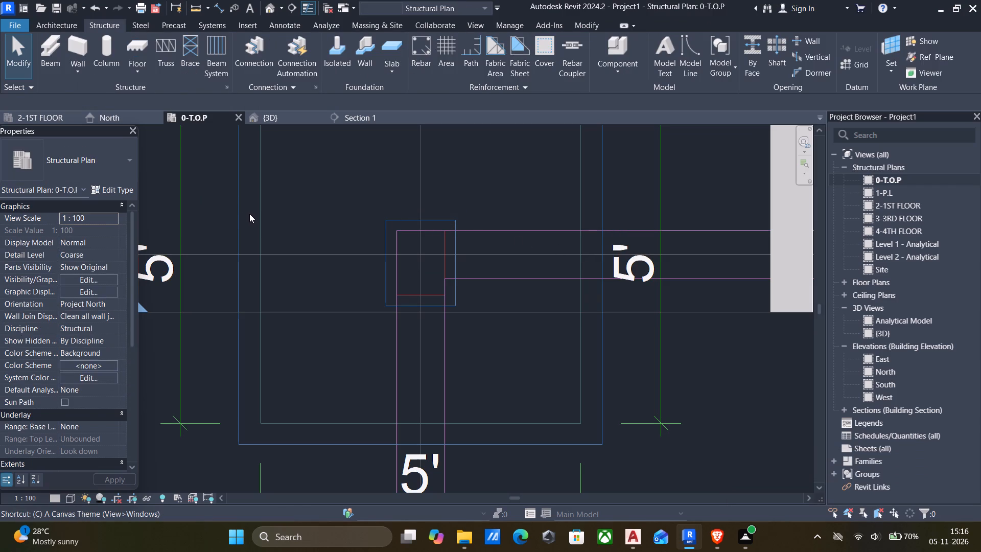
{"action": "key", "text": "l"}
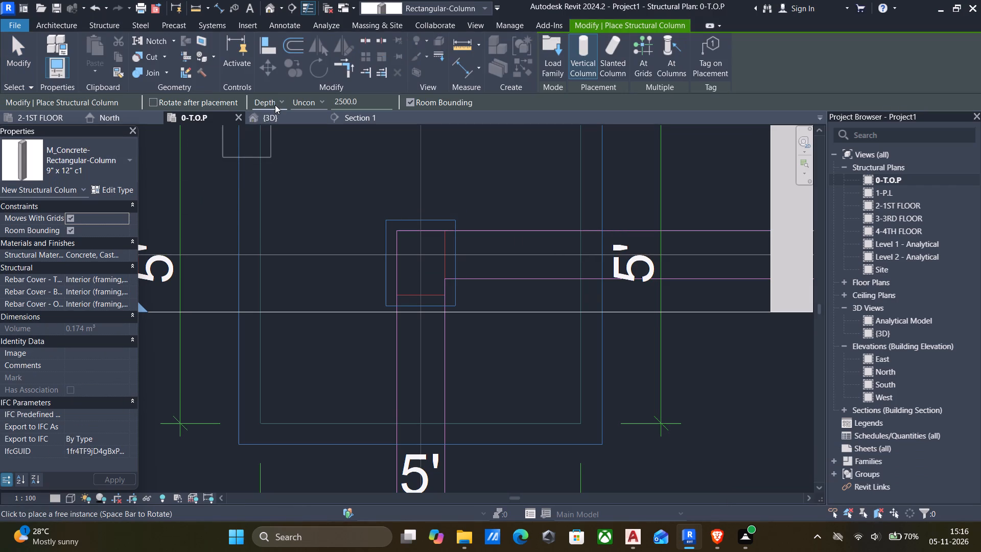
{"action": "left_click", "coordinate": [275, 105]}
{"action": "left_click", "coordinate": [270, 123]}
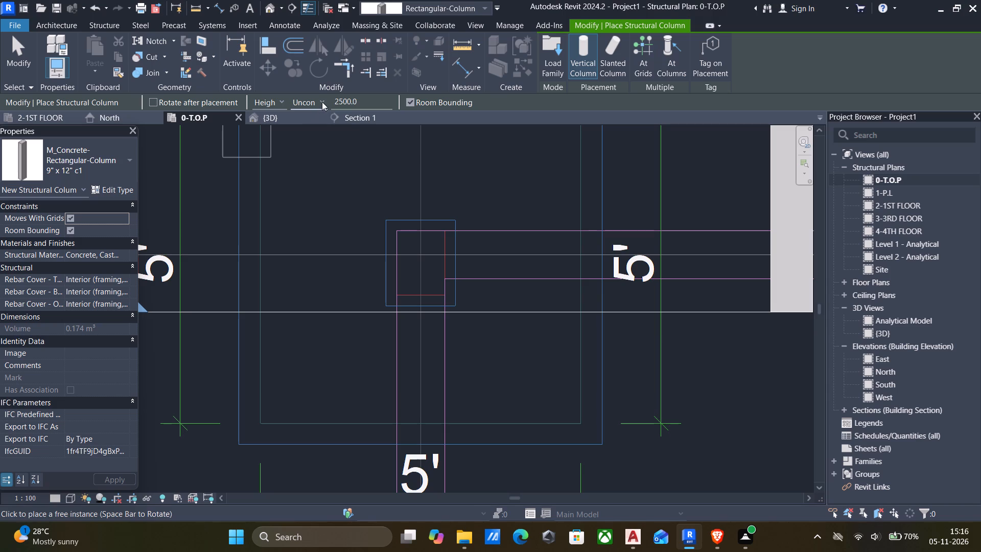
{"action": "left_click", "coordinate": [322, 102]}
{"action": "left_click", "coordinate": [303, 126]}
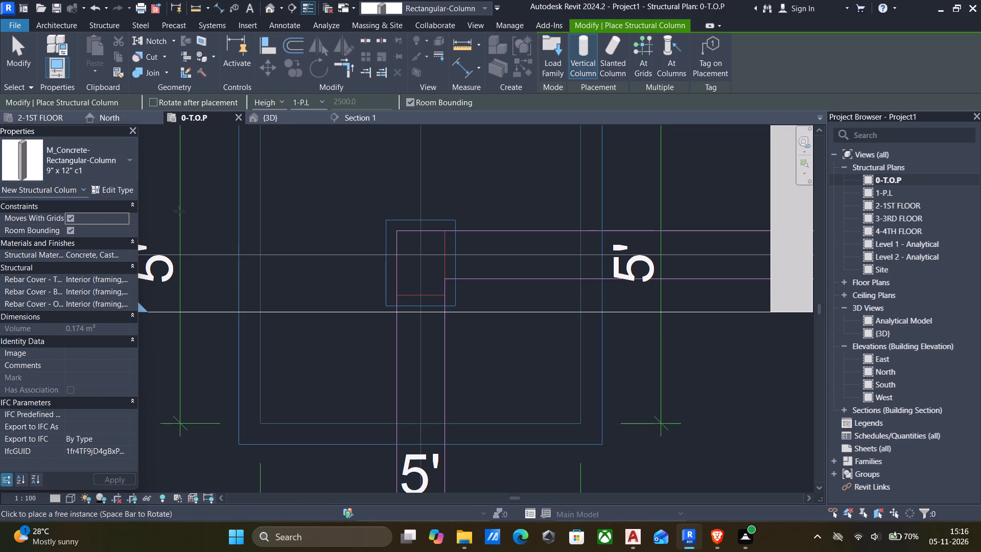
{"action": "left_click", "coordinate": [437, 239]}
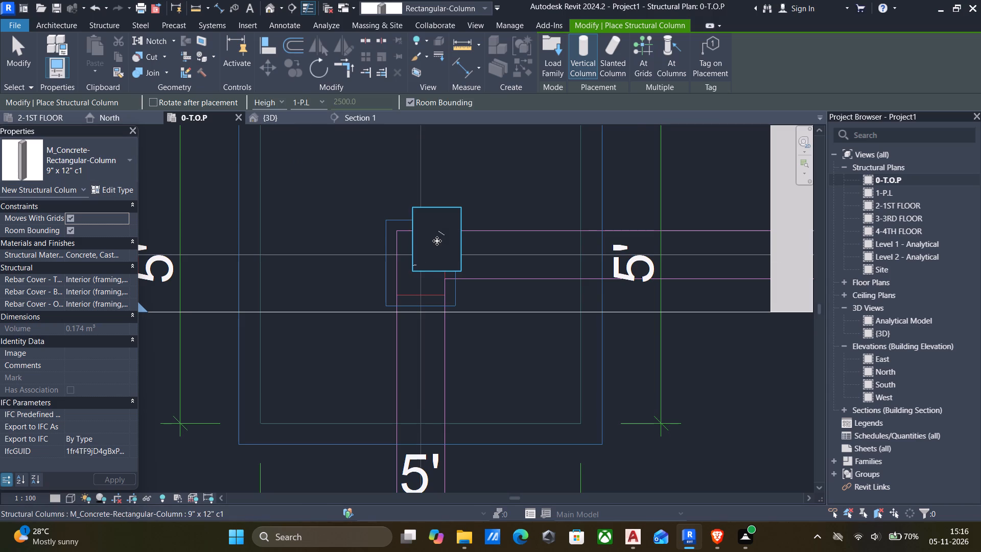
Place 9" x 12" c1 columns on the other two F-1 footings along grid 1, at grids C and D.
{"action": "scroll", "coordinate": [436, 243], "scroll_direction": "down", "scroll_amount": 6}
{"action": "middle_click_drag", "start_coordinate": [481, 266], "coordinate": [272, 245]}
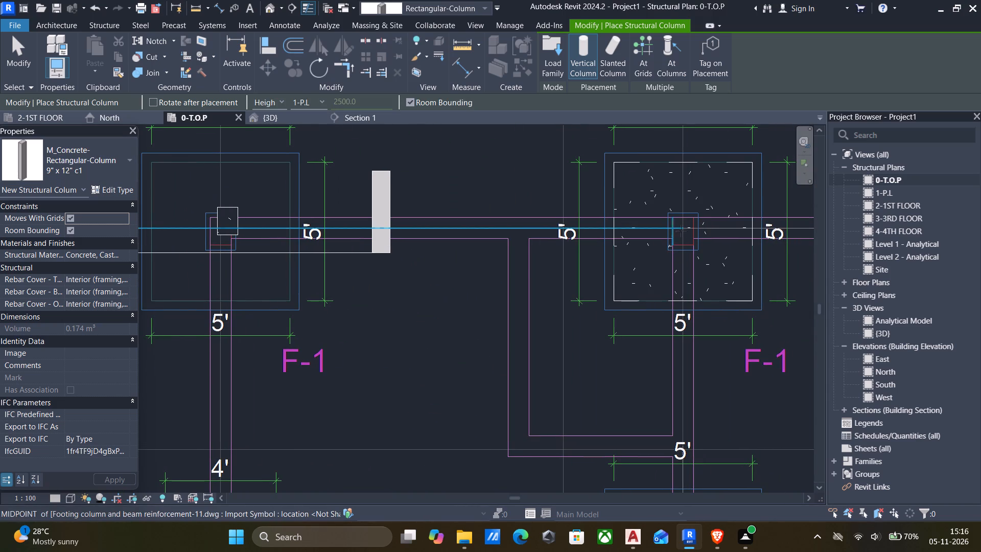
{"action": "scroll", "coordinate": [689, 231], "scroll_direction": "up", "scroll_amount": 5}
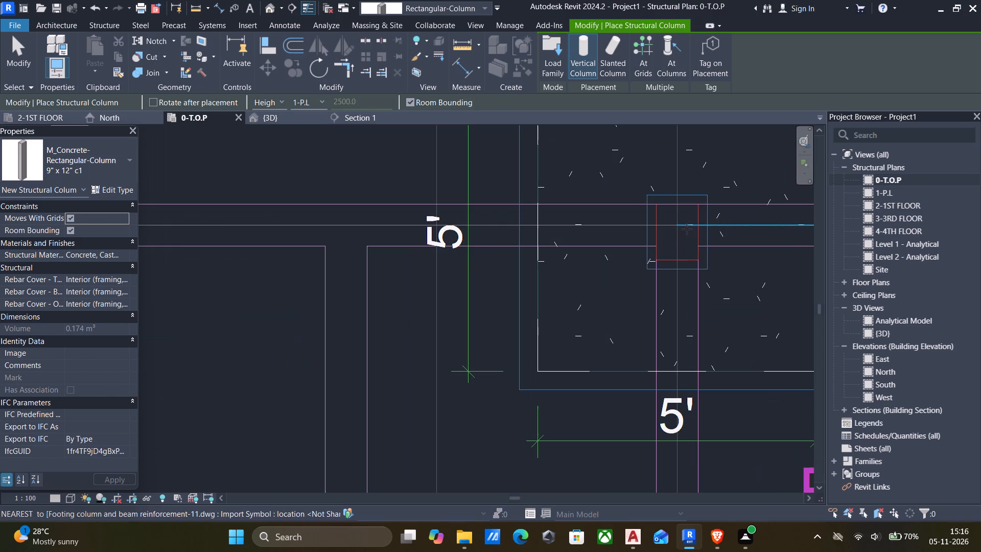
{"action": "left_click", "coordinate": [687, 229]}
{"action": "middle_click_drag", "start_coordinate": [687, 229], "coordinate": [513, 239]}
{"action": "scroll", "coordinate": [524, 238], "scroll_direction": "down", "scroll_amount": 3}
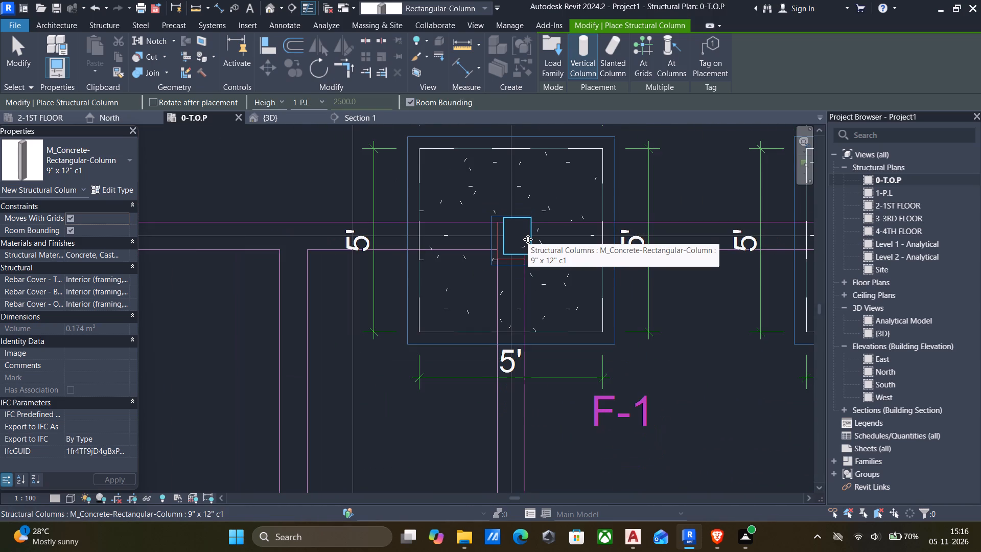
{"action": "scroll", "coordinate": [530, 241], "scroll_direction": "down", "scroll_amount": 5}
{"action": "middle_click_drag", "start_coordinate": [621, 260], "coordinate": [450, 236]}
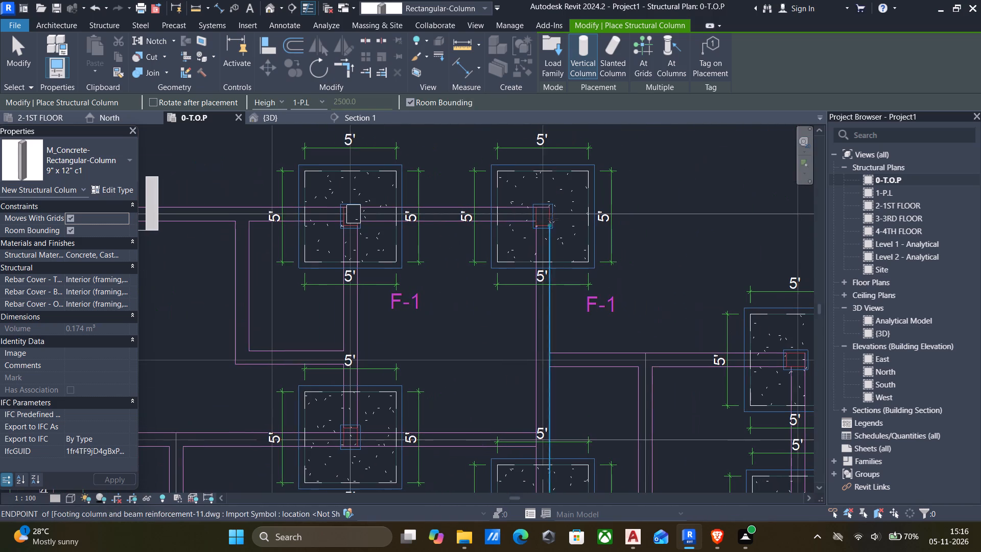
{"action": "scroll", "coordinate": [554, 218], "scroll_direction": "up", "scroll_amount": 10}
{"action": "left_click", "coordinate": [531, 215]}
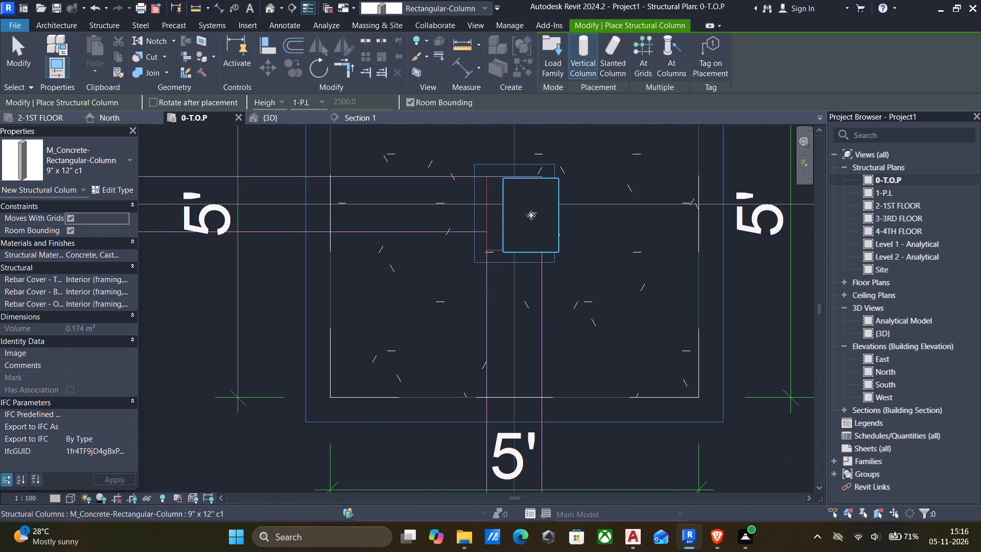
Place 9" x 12" c1 columns on the F-1 footings at grid C-3, on grid B, and at grid D-4.
{"action": "scroll", "coordinate": [529, 216], "scroll_direction": "down", "scroll_amount": 12}
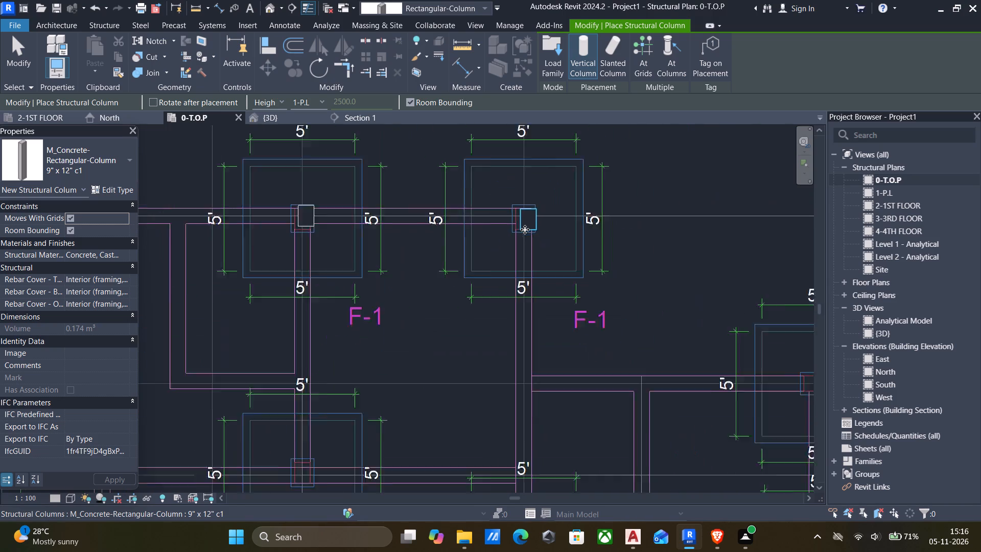
{"action": "scroll", "coordinate": [525, 229], "scroll_direction": "down", "scroll_amount": 1}
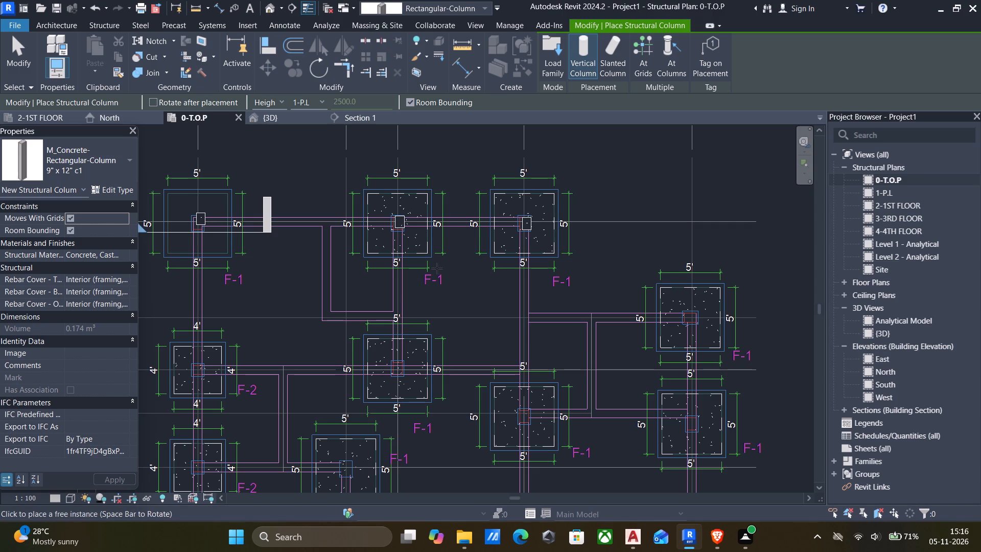
{"action": "scroll", "coordinate": [409, 365], "scroll_direction": "up", "scroll_amount": 7}
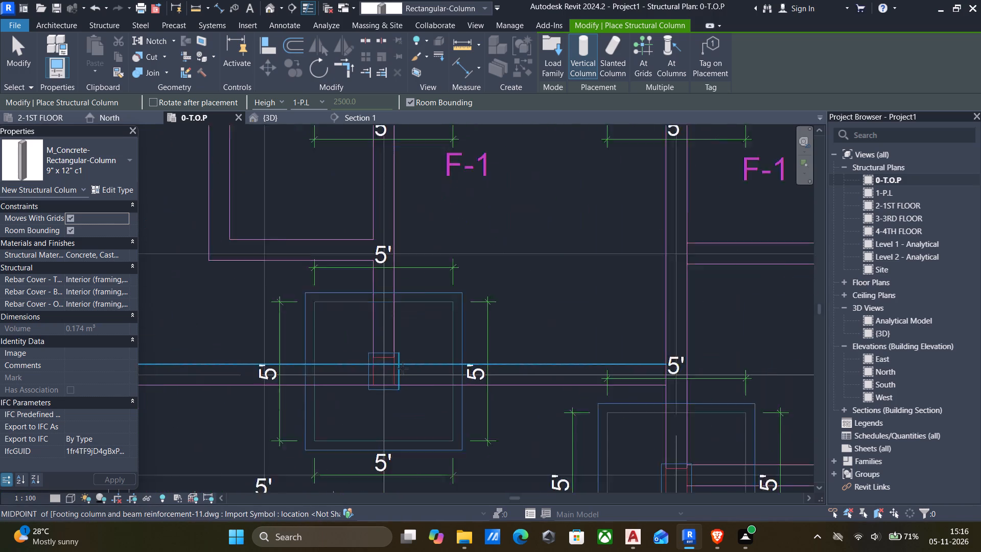
{"action": "scroll", "coordinate": [403, 369], "scroll_direction": "up", "scroll_amount": 2}
{"action": "left_click", "coordinate": [385, 367]}
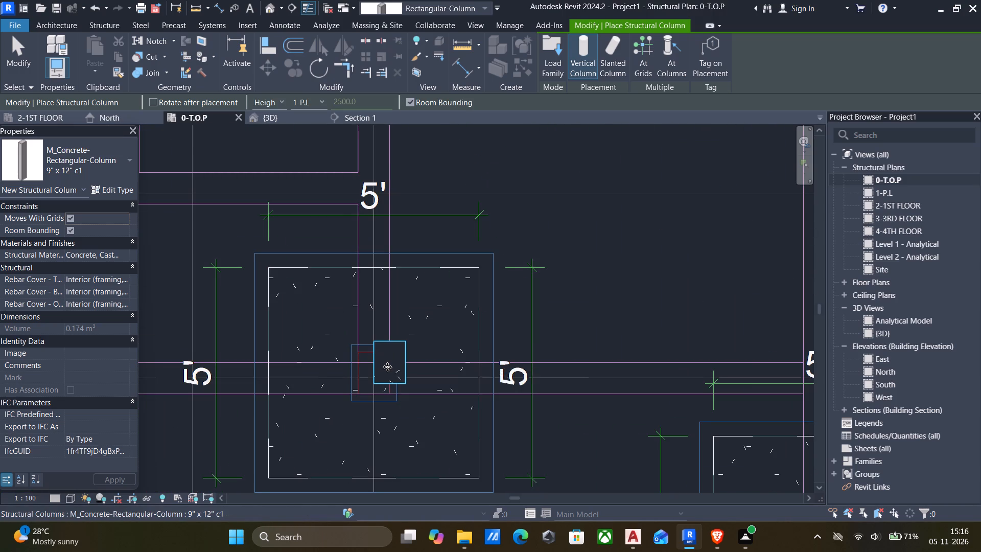
{"action": "scroll", "coordinate": [385, 370], "scroll_direction": "down", "scroll_amount": 10}
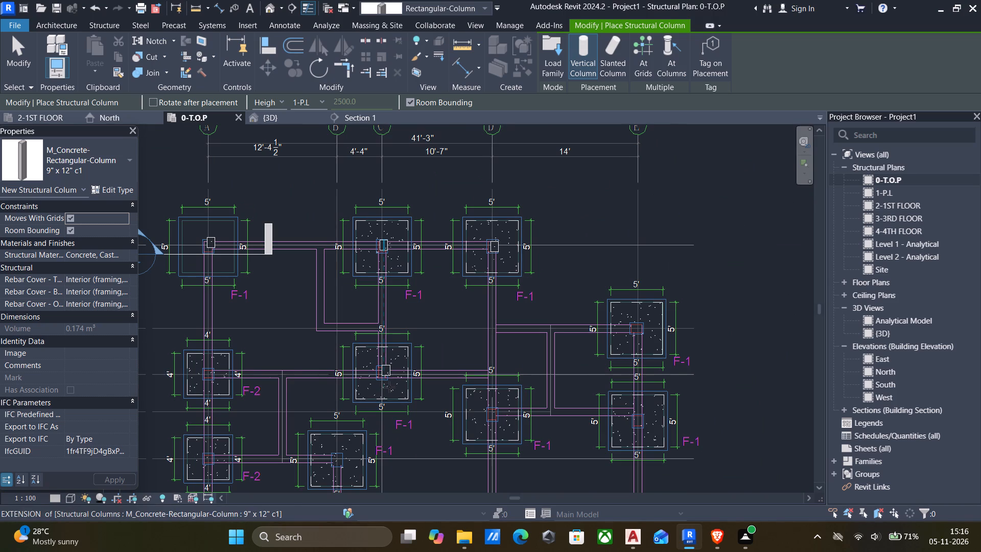
{"action": "middle_click_drag", "start_coordinate": [374, 410], "coordinate": [405, 361]}
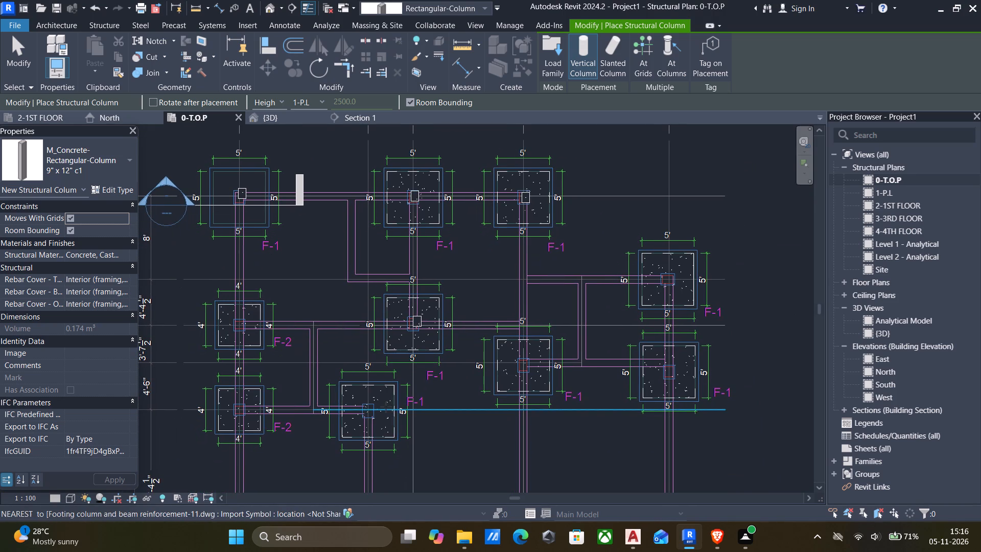
{"action": "scroll", "coordinate": [385, 407], "scroll_direction": "up", "scroll_amount": 2}
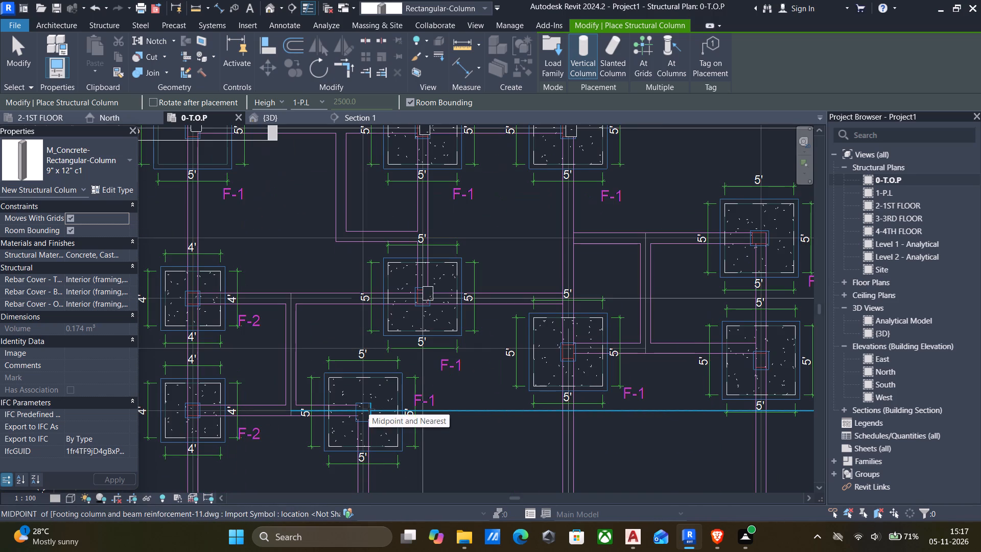
{"action": "left_click", "coordinate": [369, 409]}
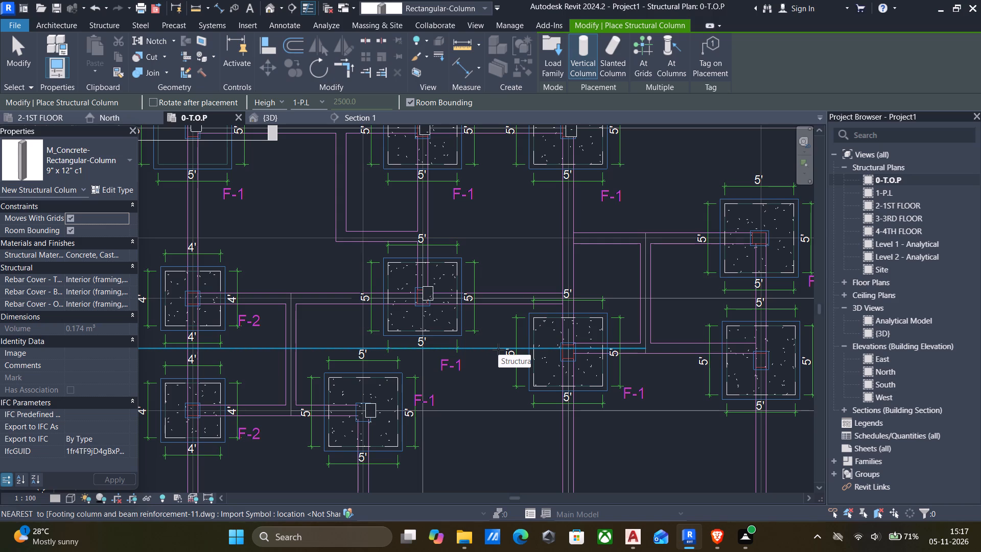
{"action": "left_click", "coordinate": [576, 348]}
Place 9" x 12" c1 columns on the two F-1 footings along grid E, at grids 2 and 4.
{"action": "middle_click_drag", "start_coordinate": [575, 353], "coordinate": [460, 351]}
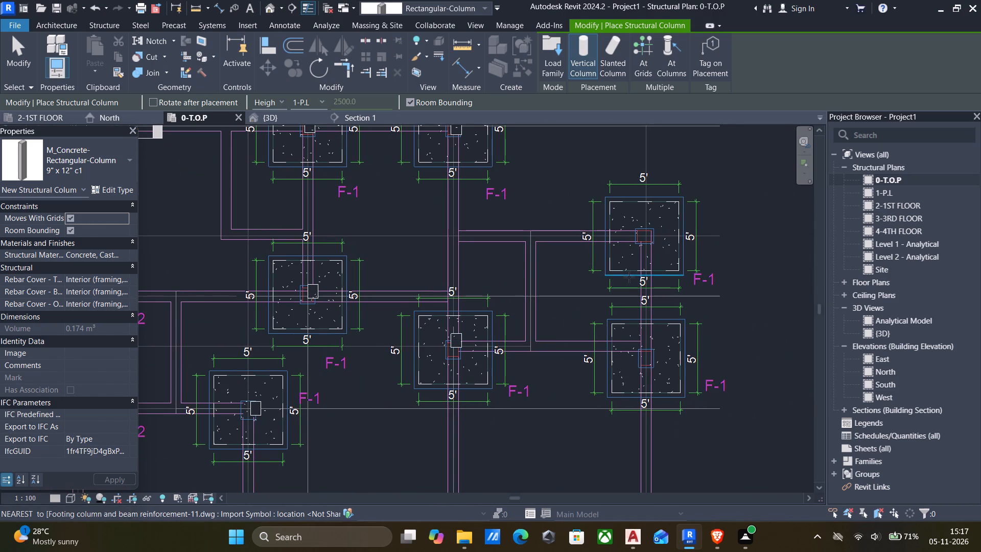
{"action": "scroll", "coordinate": [651, 251], "scroll_direction": "up", "scroll_amount": 9}
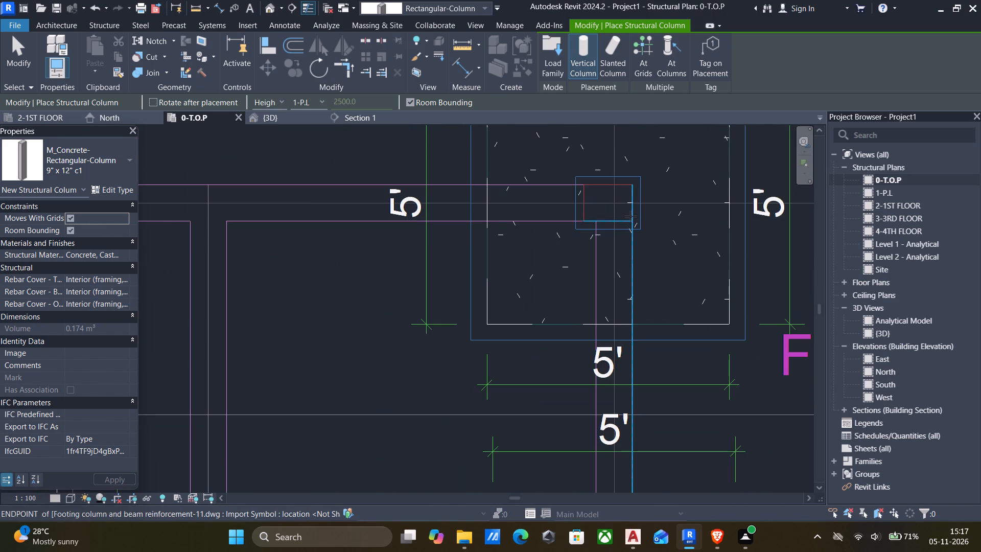
{"action": "left_click", "coordinate": [623, 206]}
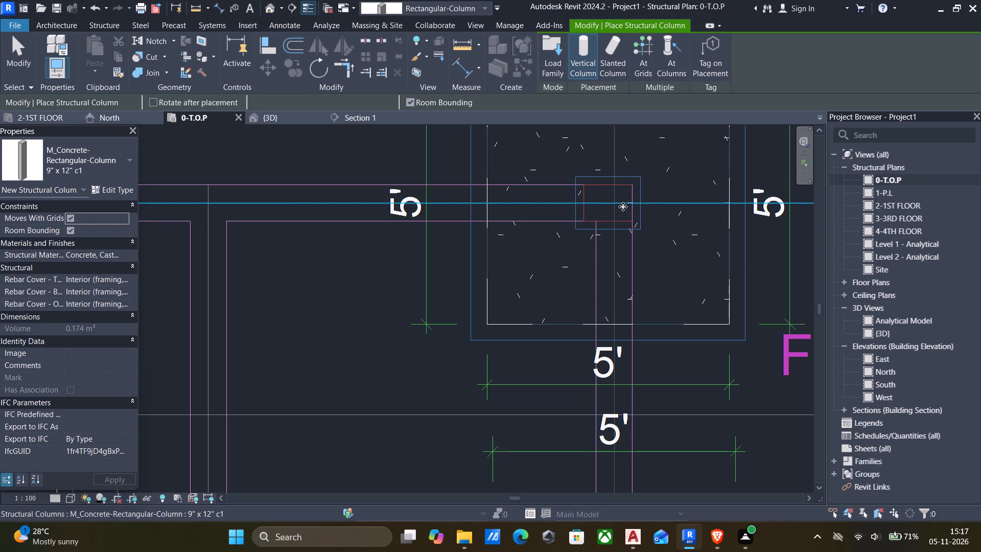
{"action": "scroll", "coordinate": [619, 260], "scroll_direction": "down", "scroll_amount": 2}
{"action": "scroll", "coordinate": [620, 377], "scroll_direction": "down", "scroll_amount": 5}
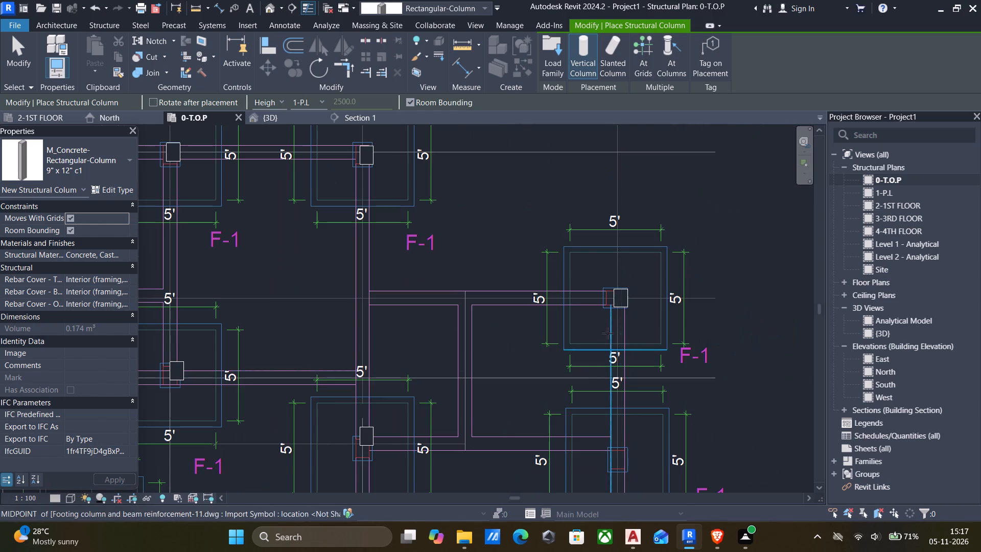
{"action": "left_click", "coordinate": [624, 457]}
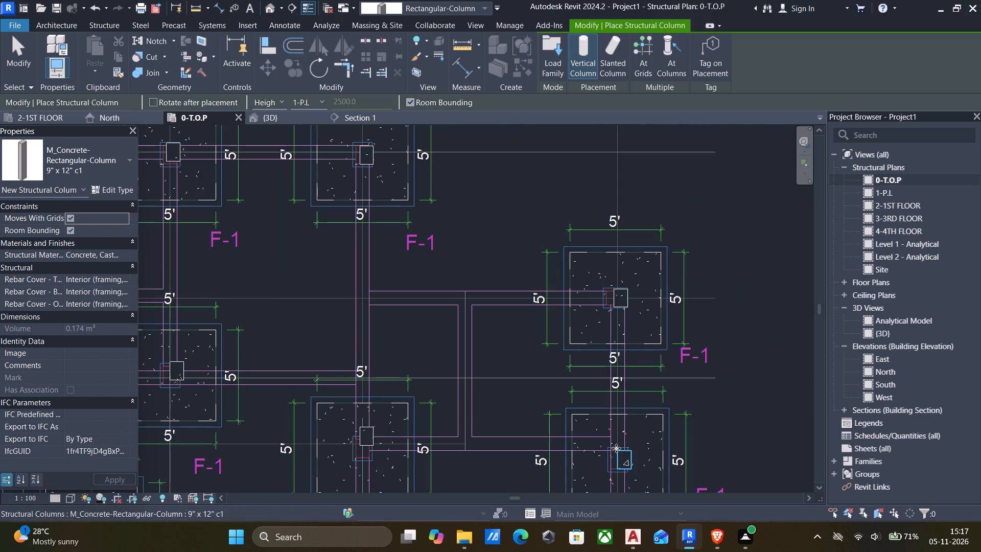
{"action": "middle_click_drag", "start_coordinate": [600, 440], "coordinate": [598, 332]}
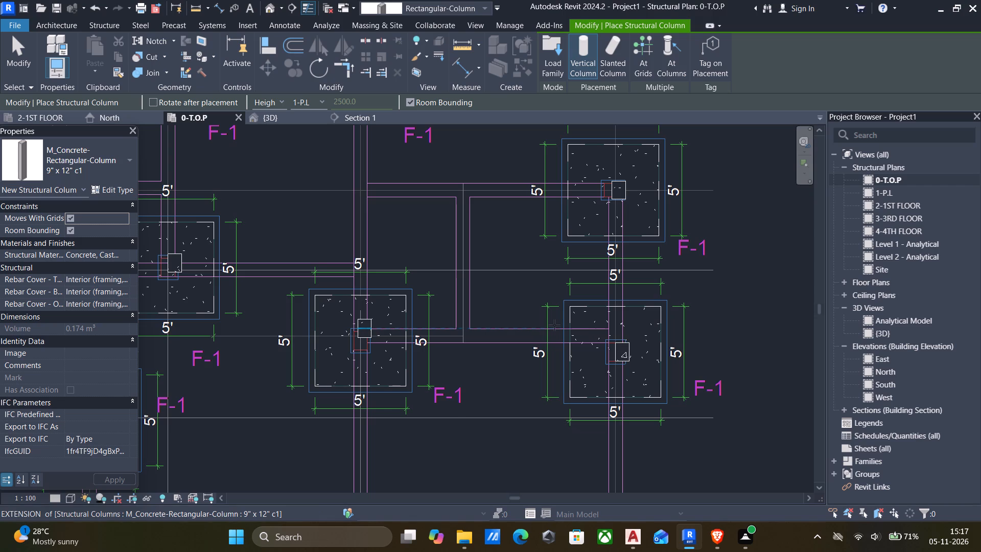
End column placement and temporarily hide all 10M rebar in the 0-T.O.P plan, picking the two bar sets on the F-2 footing at grid A-3.
{"action": "scroll", "coordinate": [482, 318], "scroll_direction": "down", "scroll_amount": 9}
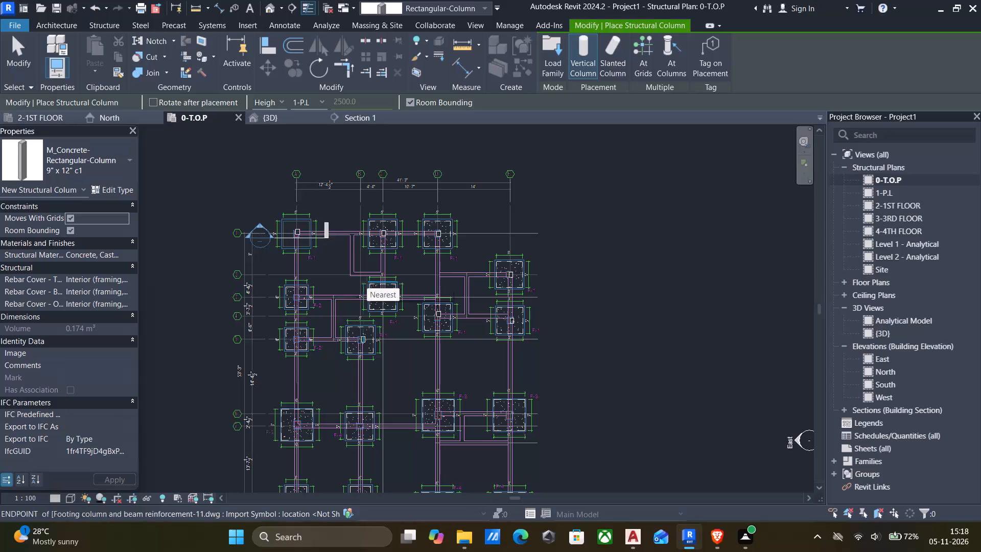
{"action": "key", "text": "Escape"}
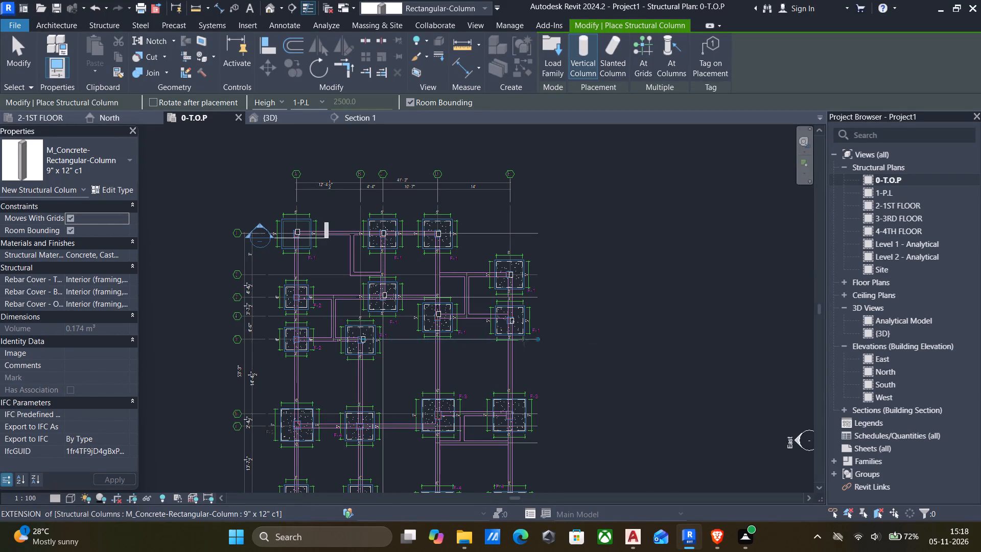
{"action": "scroll", "coordinate": [303, 297], "scroll_direction": "up", "scroll_amount": 4}
{"action": "scroll", "coordinate": [306, 244], "scroll_direction": "up", "scroll_amount": 3}
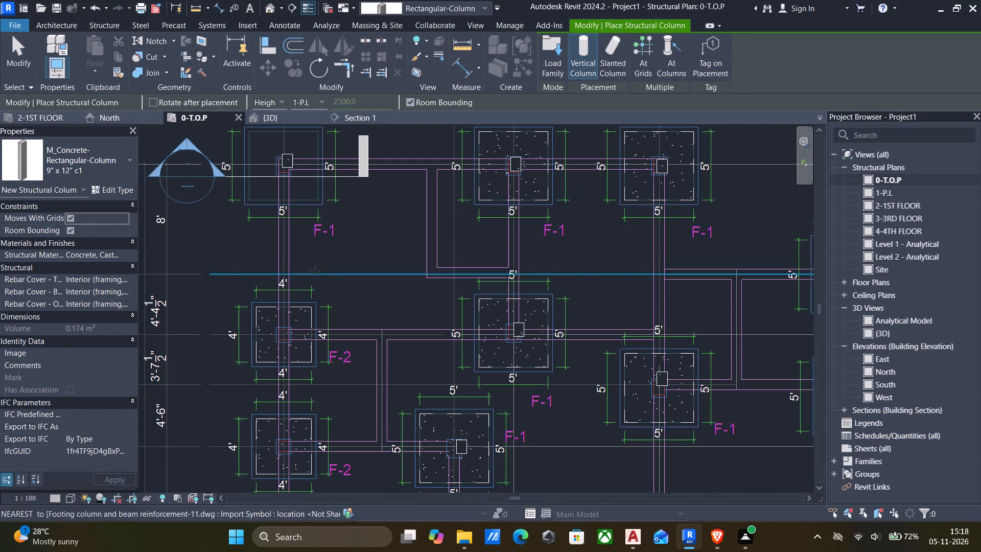
{"action": "key", "text": "Escape"}
{"action": "scroll", "coordinate": [293, 334], "scroll_direction": "up", "scroll_amount": 4}
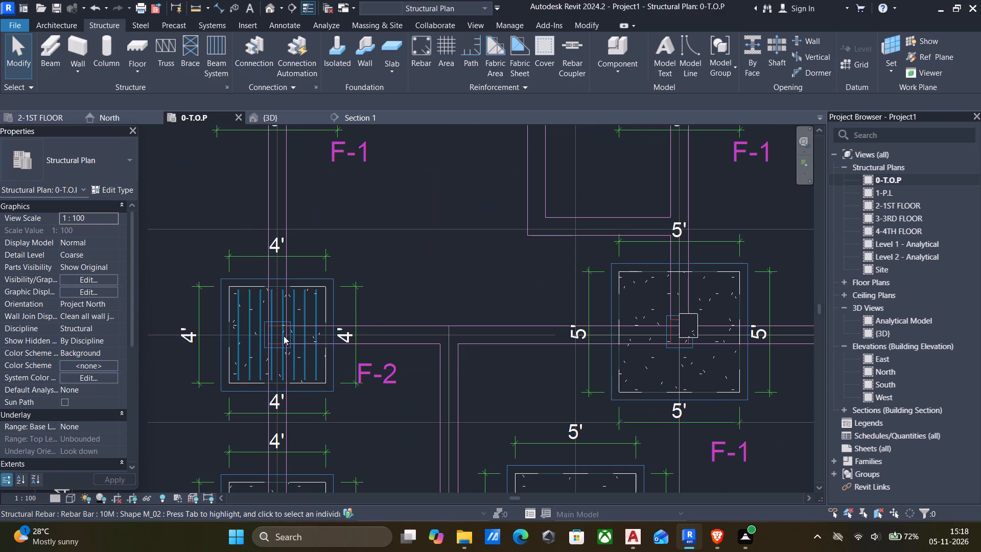
{"action": "left_click", "coordinate": [314, 313]}
{"action": "scroll", "coordinate": [274, 296], "scroll_direction": "up", "scroll_amount": 4}
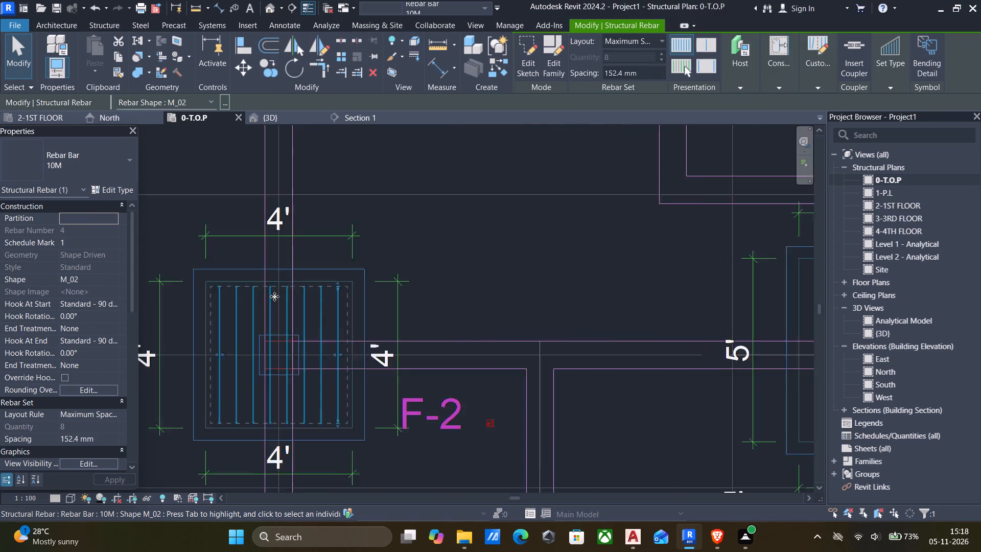
{"action": "left_click", "coordinate": [253, 314]}
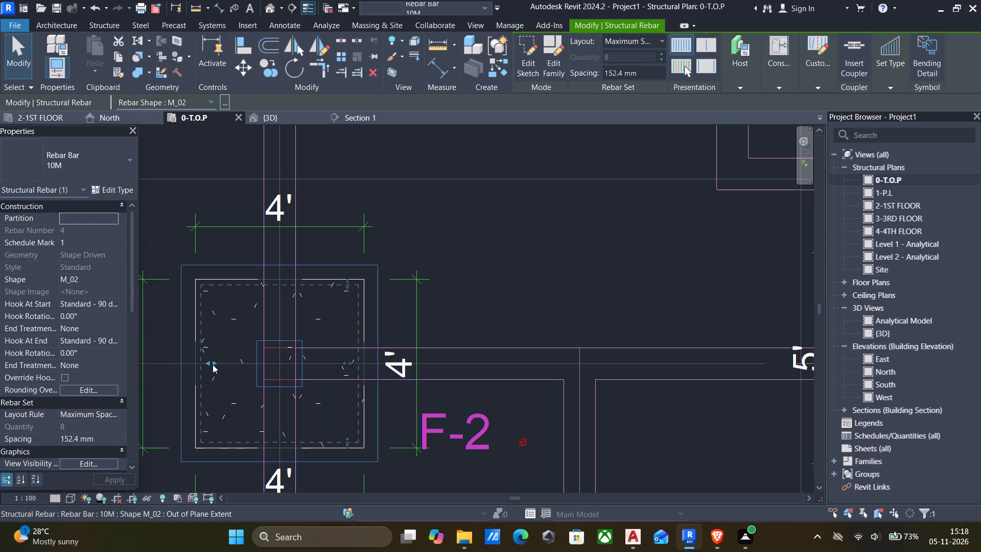
{"action": "left_click", "coordinate": [239, 362], "text": "ctrl"}
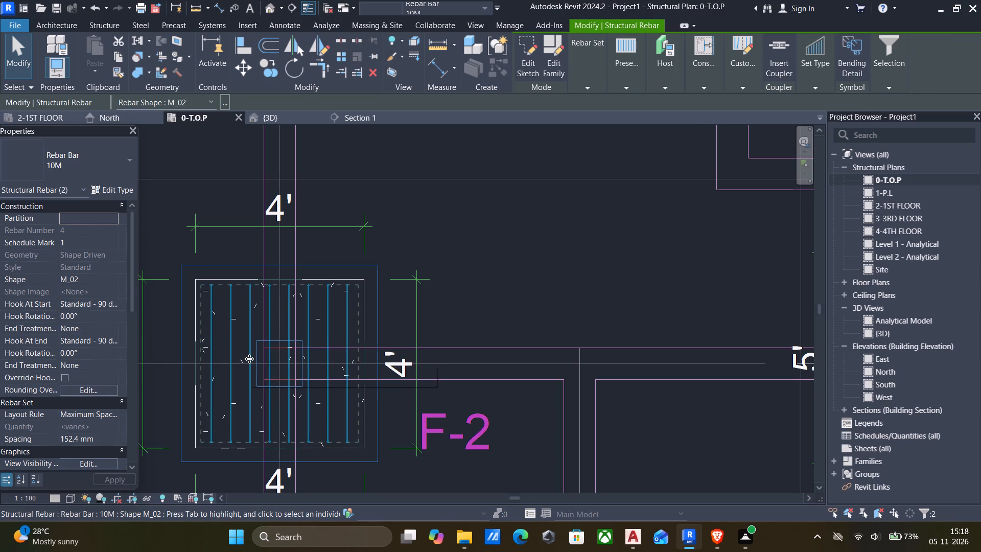
{"action": "key", "text": "s"}
{"action": "key", "text": "a"}
{"action": "type", "text": "hh"}
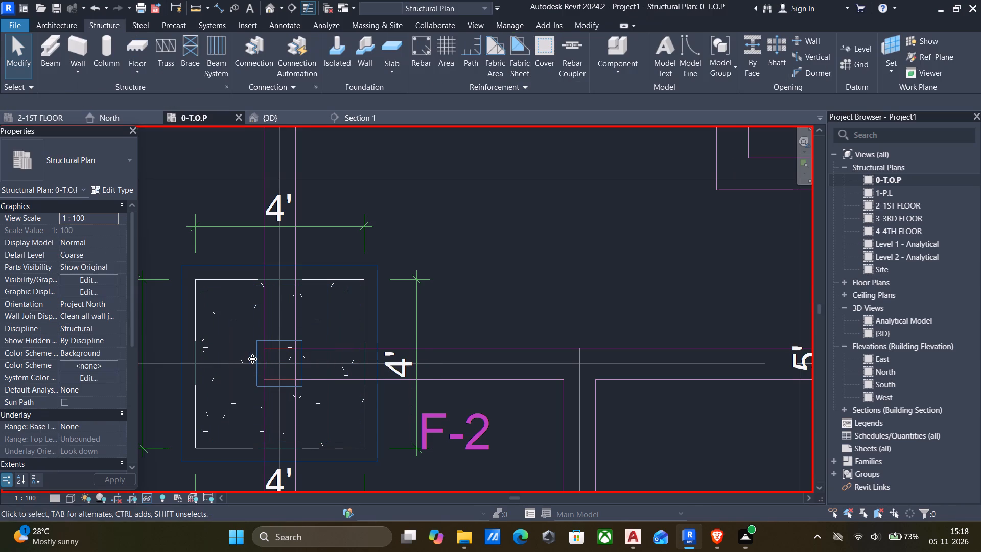
Examine the column outline on the F-2 footing at grid A-3.
{"action": "scroll", "coordinate": [295, 353], "scroll_direction": "up", "scroll_amount": 3}
{"action": "scroll", "coordinate": [295, 353], "scroll_direction": "down", "scroll_amount": 2}
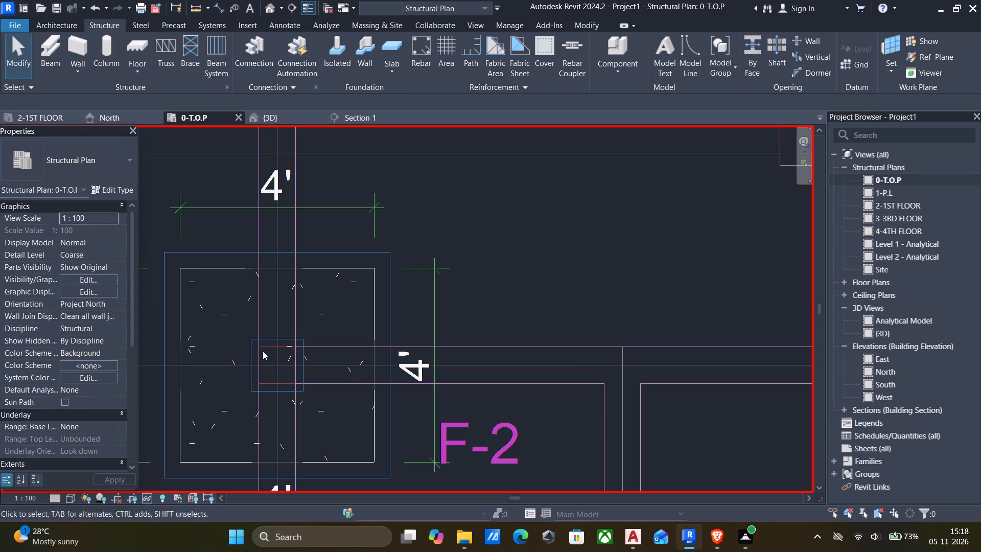
{"action": "scroll", "coordinate": [292, 355], "scroll_direction": "down", "scroll_amount": 7}
{"action": "middle_click_drag", "start_coordinate": [309, 291], "coordinate": [310, 308]}
{"action": "scroll", "coordinate": [282, 376], "scroll_direction": "up", "scroll_amount": 5}
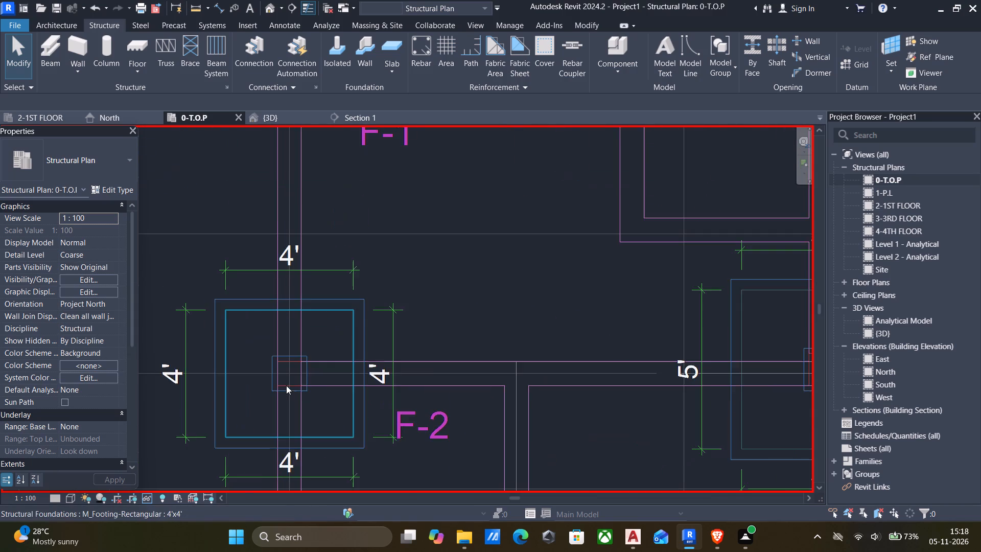
{"action": "scroll", "coordinate": [286, 385], "scroll_direction": "up", "scroll_amount": 6}
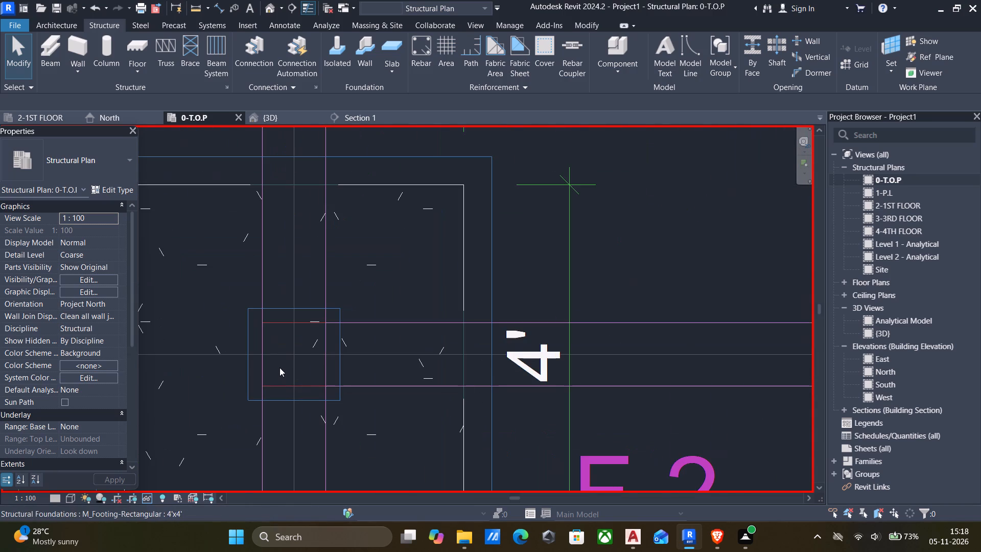
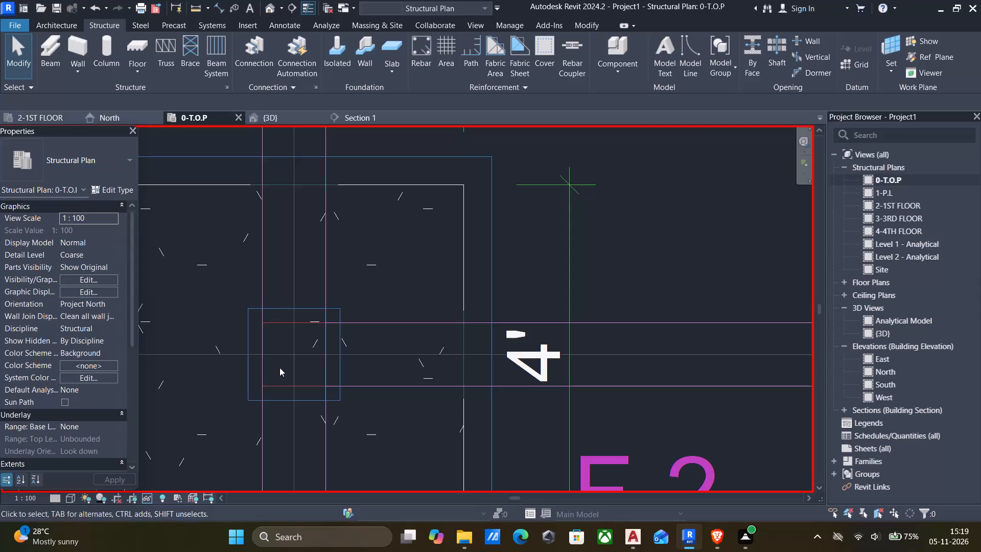
Align the left and lower edges of the c1 column at grid A-1 to its column outline in the imported drawing.
{"action": "scroll", "coordinate": [298, 343], "scroll_direction": "down", "scroll_amount": 6}
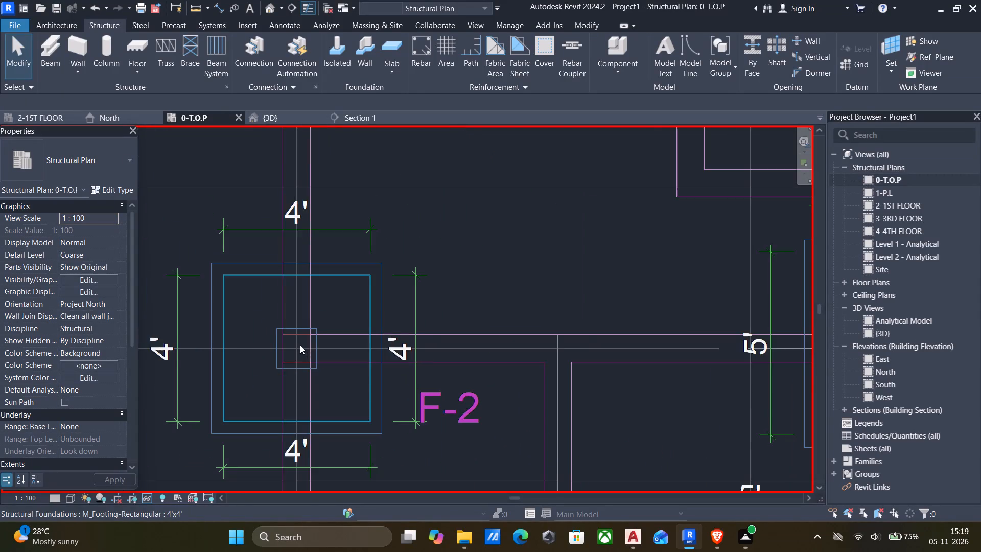
{"action": "scroll", "coordinate": [316, 348], "scroll_direction": "down", "scroll_amount": 12}
{"action": "scroll", "coordinate": [320, 263], "scroll_direction": "up", "scroll_amount": 5}
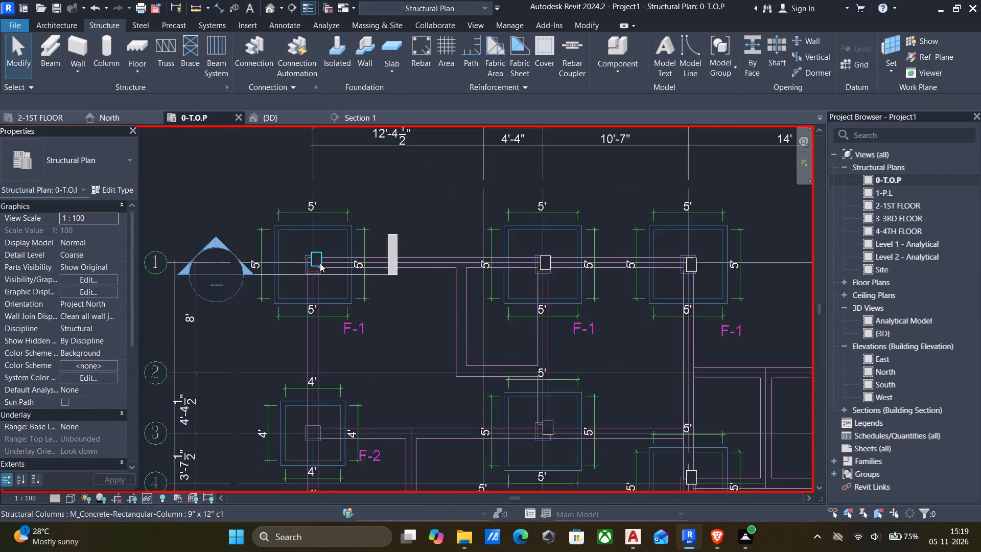
{"action": "scroll", "coordinate": [320, 263], "scroll_direction": "up", "scroll_amount": 5}
{"action": "type", "text": "al"}
{"action": "scroll", "coordinate": [300, 260], "scroll_direction": "up", "scroll_amount": 5}
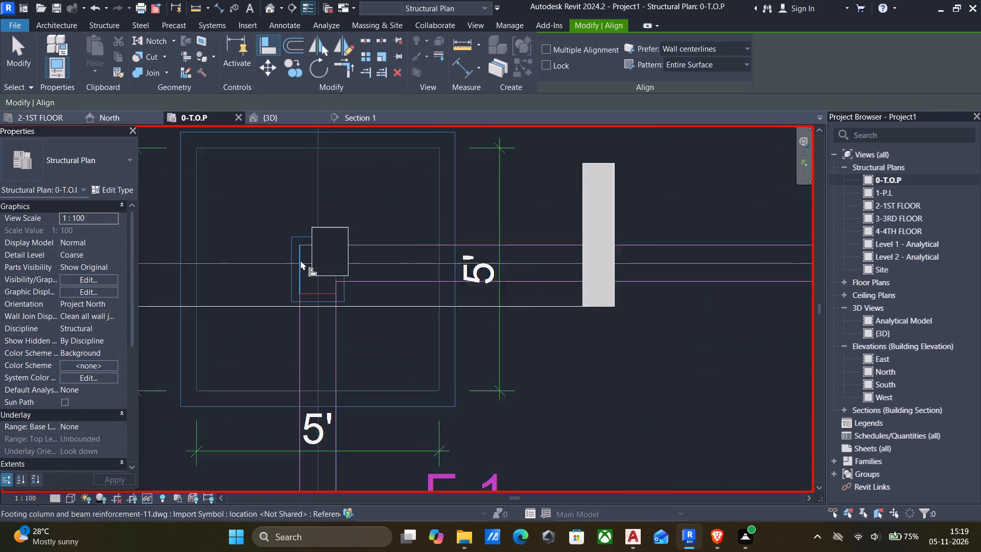
{"action": "left_click", "coordinate": [299, 270]}
{"action": "left_click", "coordinate": [316, 262]}
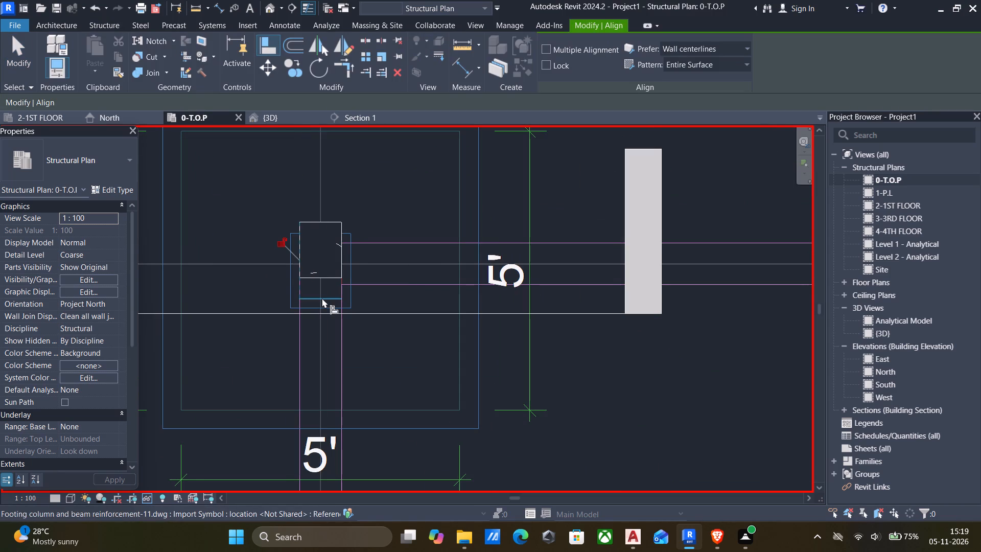
{"action": "left_click", "coordinate": [322, 298]}
{"action": "left_click", "coordinate": [322, 280]}
Align the left and lower edges of the c1 column at grid C-1 to its column outline in the imported drawing.
{"action": "scroll", "coordinate": [330, 282], "scroll_direction": "down", "scroll_amount": 7}
{"action": "scroll", "coordinate": [392, 296], "scroll_direction": "down", "scroll_amount": 5}
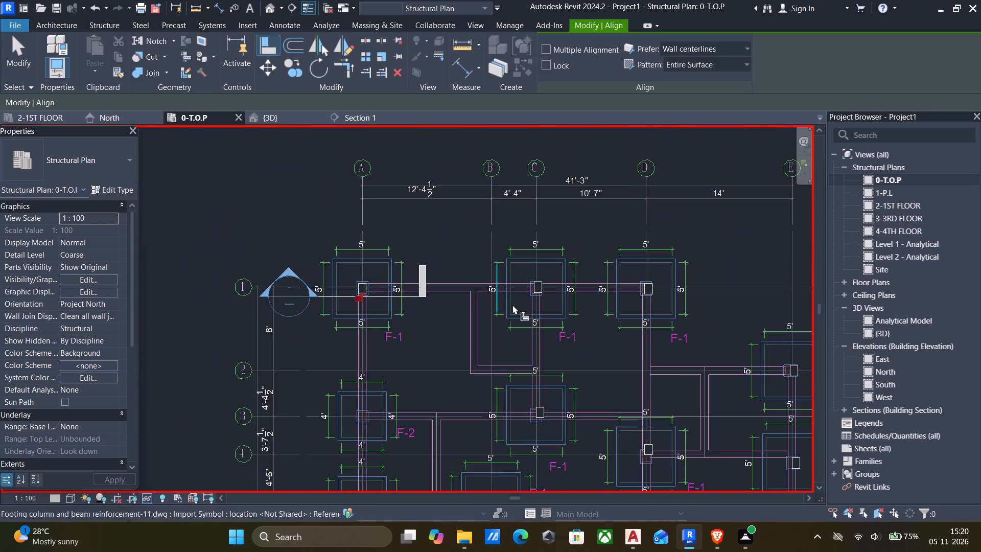
{"action": "scroll", "coordinate": [548, 299], "scroll_direction": "up", "scroll_amount": 17}
{"action": "left_click", "coordinate": [483, 275]}
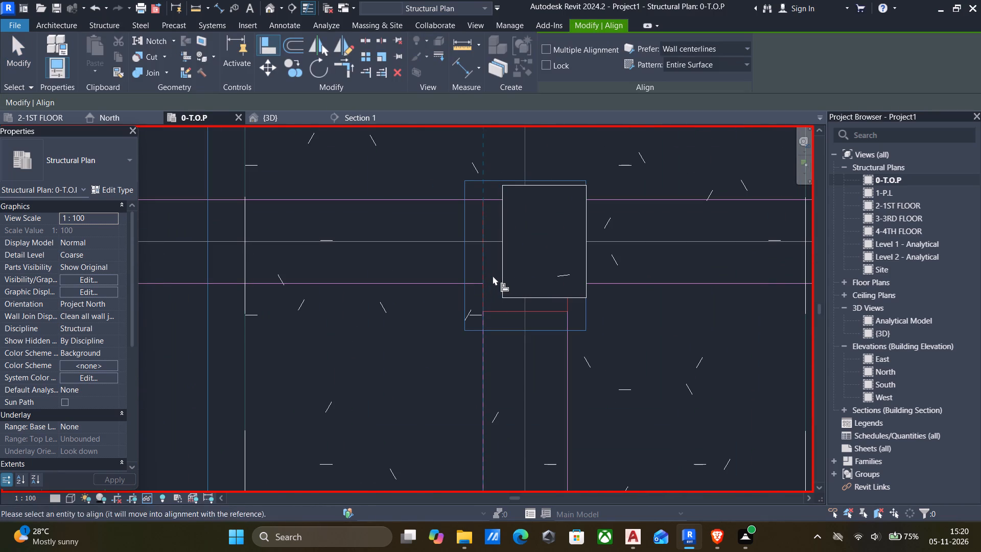
{"action": "left_click", "coordinate": [501, 275]}
{"action": "left_click", "coordinate": [511, 310]}
{"action": "left_click", "coordinate": [508, 301]}
Align the left and upper edges of the c1 column at grid D-1 to its column outline in the imported drawing.
{"action": "scroll", "coordinate": [508, 302], "scroll_direction": "down", "scroll_amount": 7}
{"action": "scroll", "coordinate": [557, 311], "scroll_direction": "down", "scroll_amount": 8}
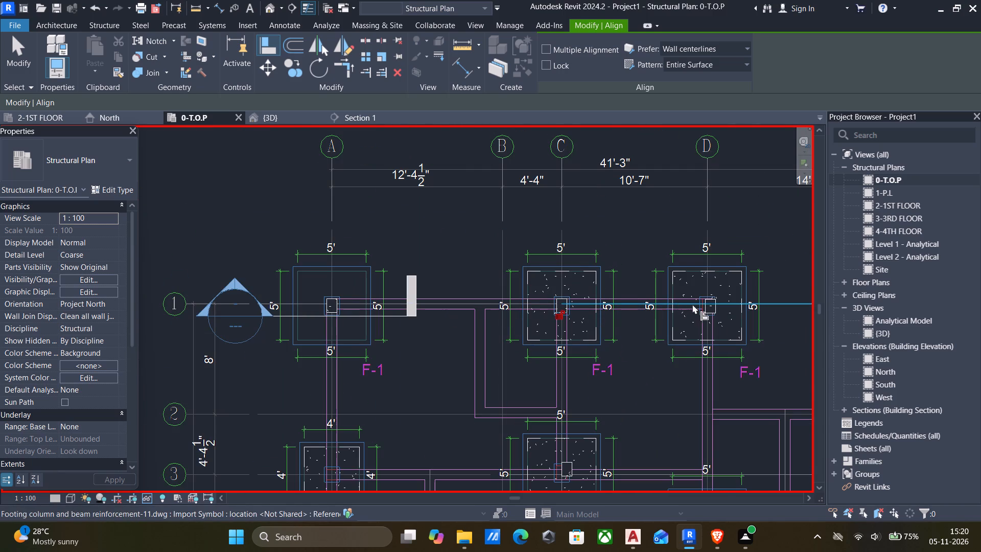
{"action": "scroll", "coordinate": [693, 304], "scroll_direction": "up", "scroll_amount": 13}
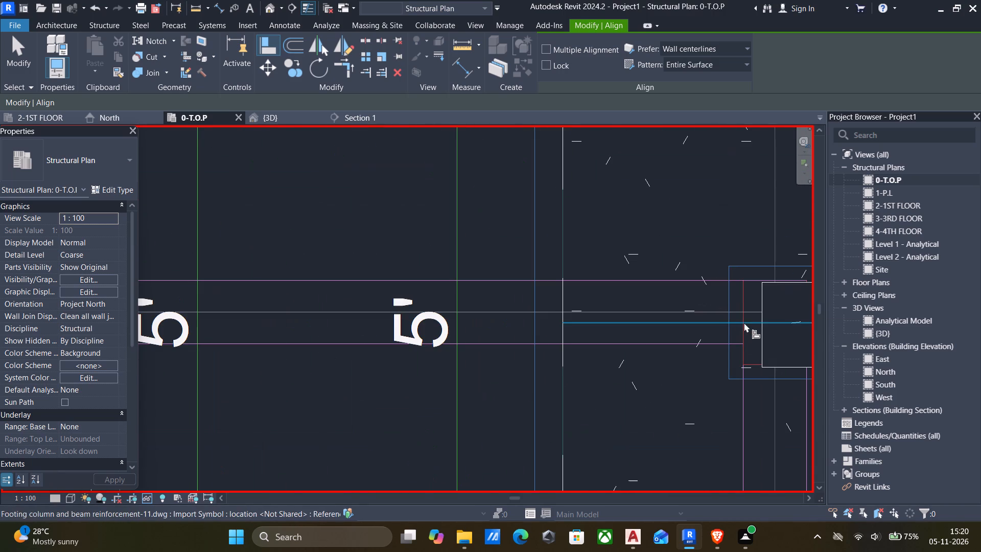
{"action": "left_click", "coordinate": [743, 308]}
{"action": "left_click", "coordinate": [762, 309]}
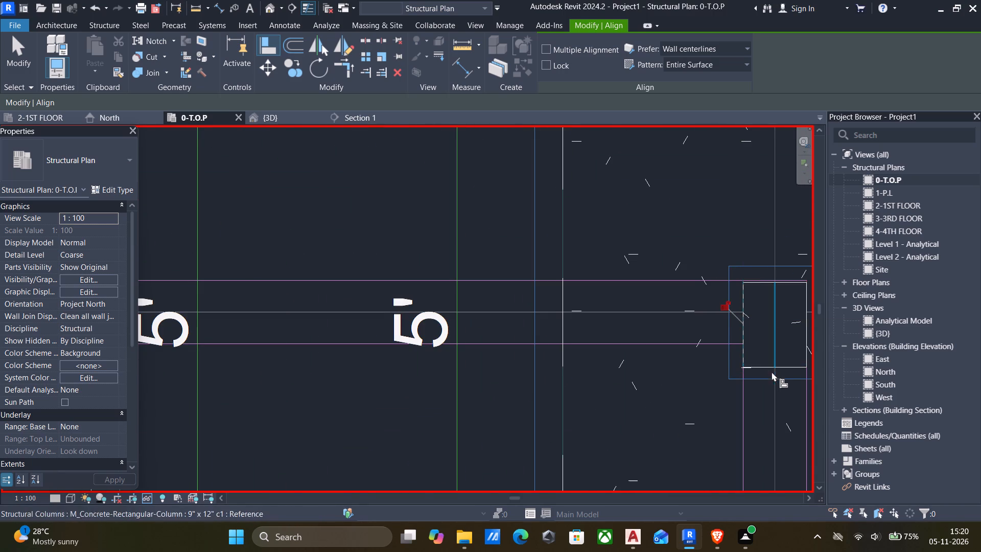
{"action": "scroll", "coordinate": [772, 372], "scroll_direction": "up", "scroll_amount": 1}
{"action": "scroll", "coordinate": [765, 367], "scroll_direction": "down", "scroll_amount": 3}
{"action": "middle_click_drag", "start_coordinate": [760, 363], "coordinate": [611, 365]}
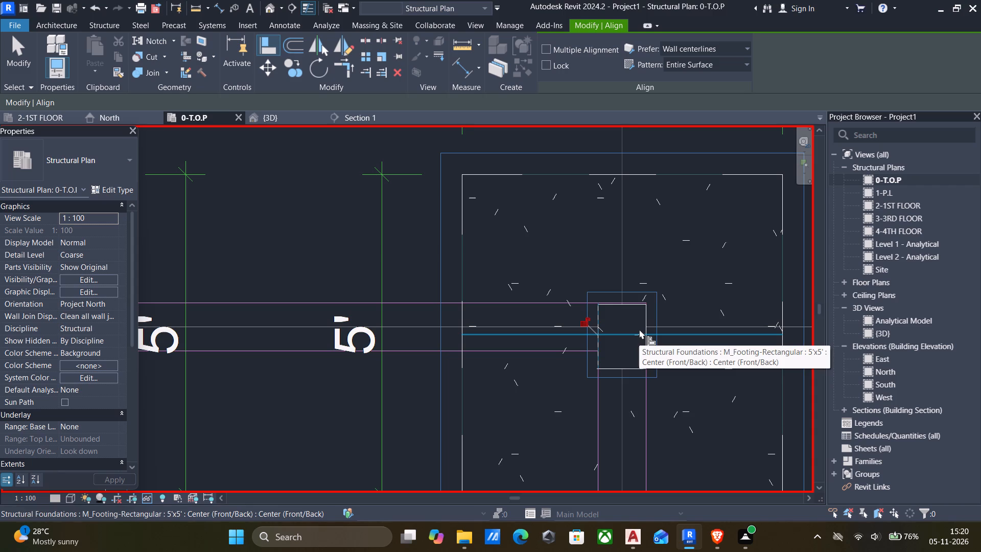
{"action": "scroll", "coordinate": [614, 307], "scroll_direction": "up", "scroll_amount": 10}
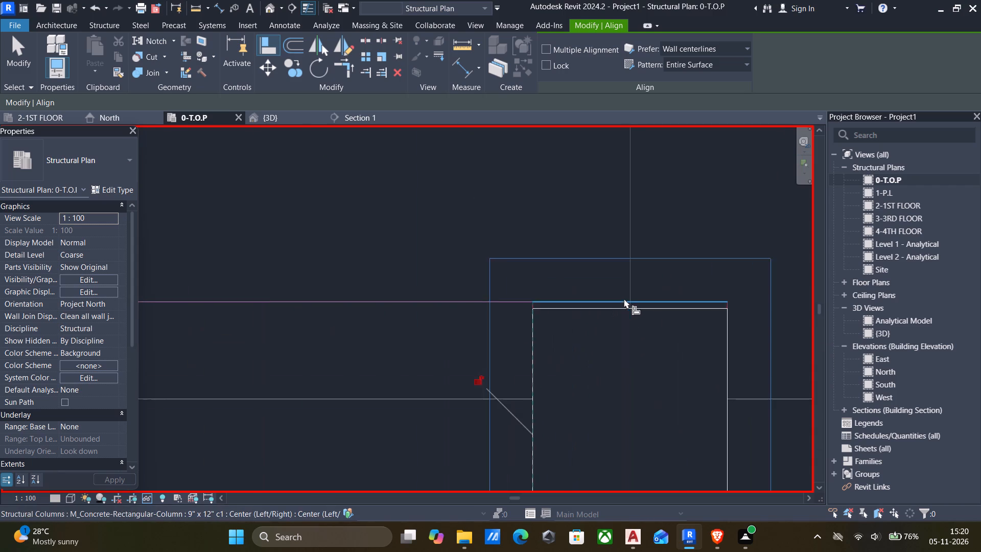
{"action": "scroll", "coordinate": [621, 300], "scroll_direction": "up", "scroll_amount": 4}
{"action": "left_click", "coordinate": [620, 300]}
{"action": "left_click", "coordinate": [621, 317]}
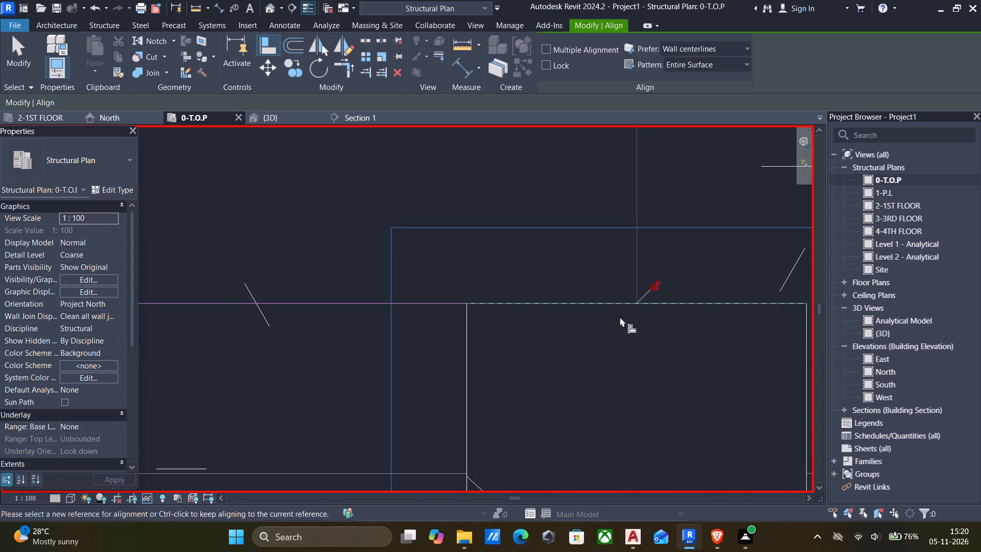
{"action": "scroll", "coordinate": [593, 324], "scroll_direction": "down", "scroll_amount": 6}
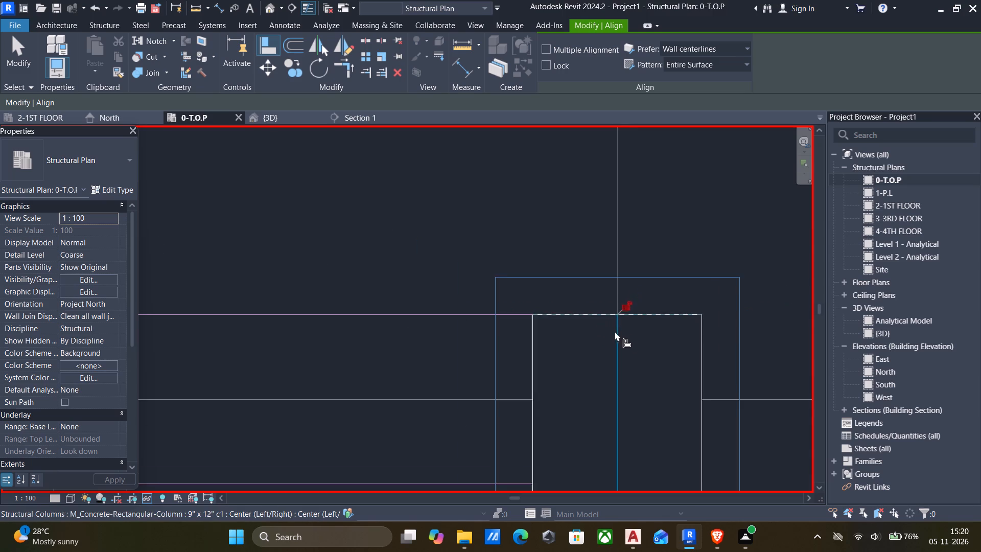
{"action": "scroll", "coordinate": [615, 331], "scroll_direction": "down", "scroll_amount": 2}
{"action": "middle_click_drag", "start_coordinate": [618, 338], "coordinate": [511, 293]}
{"action": "scroll", "coordinate": [510, 293], "scroll_direction": "down", "scroll_amount": 5}
{"action": "scroll", "coordinate": [568, 322], "scroll_direction": "down", "scroll_amount": 5}
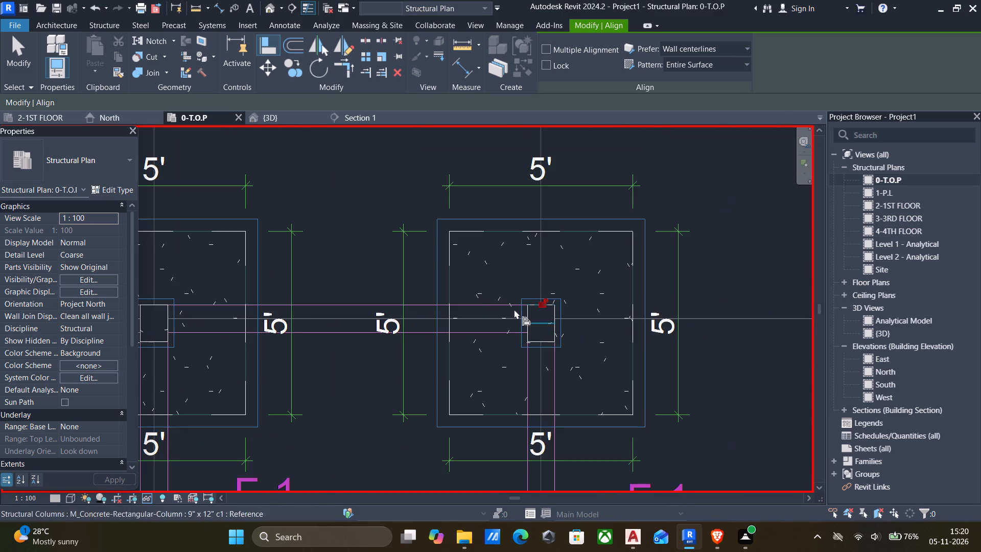
{"action": "scroll", "coordinate": [487, 298], "scroll_direction": "down", "scroll_amount": 4}
{"action": "key", "text": "Escape"}
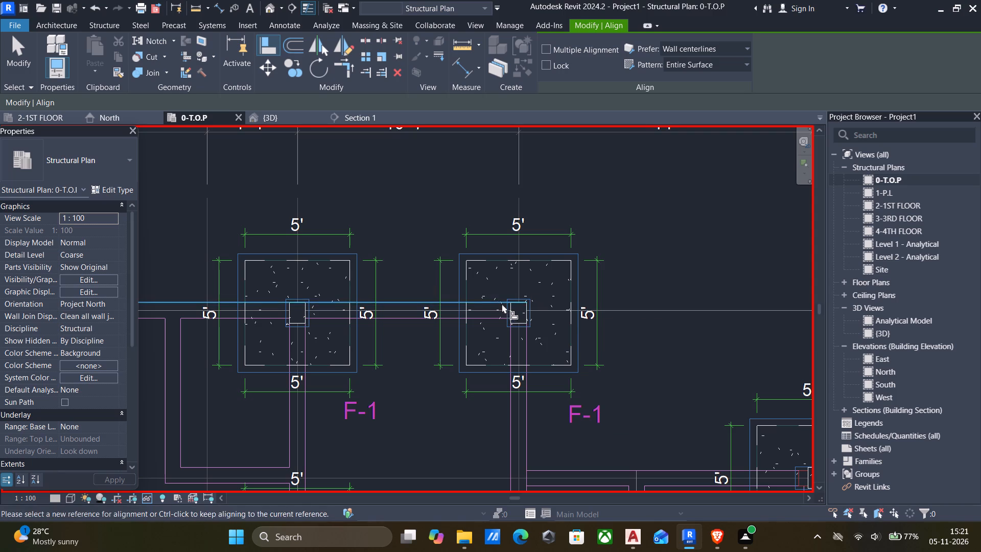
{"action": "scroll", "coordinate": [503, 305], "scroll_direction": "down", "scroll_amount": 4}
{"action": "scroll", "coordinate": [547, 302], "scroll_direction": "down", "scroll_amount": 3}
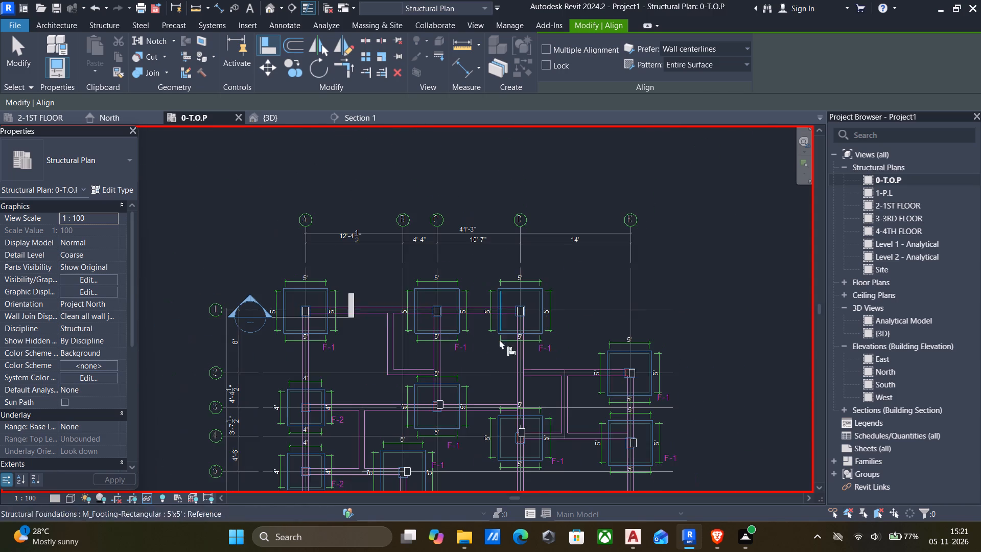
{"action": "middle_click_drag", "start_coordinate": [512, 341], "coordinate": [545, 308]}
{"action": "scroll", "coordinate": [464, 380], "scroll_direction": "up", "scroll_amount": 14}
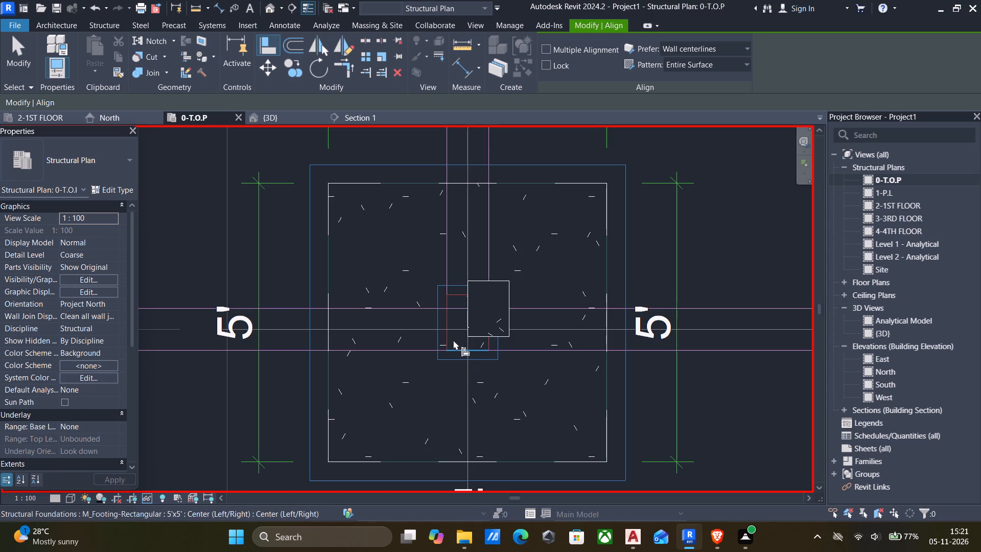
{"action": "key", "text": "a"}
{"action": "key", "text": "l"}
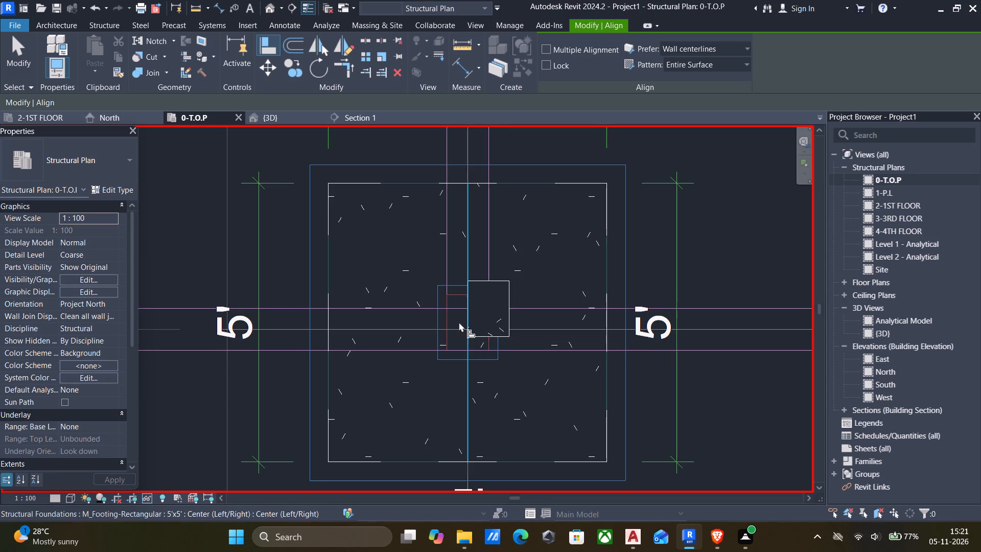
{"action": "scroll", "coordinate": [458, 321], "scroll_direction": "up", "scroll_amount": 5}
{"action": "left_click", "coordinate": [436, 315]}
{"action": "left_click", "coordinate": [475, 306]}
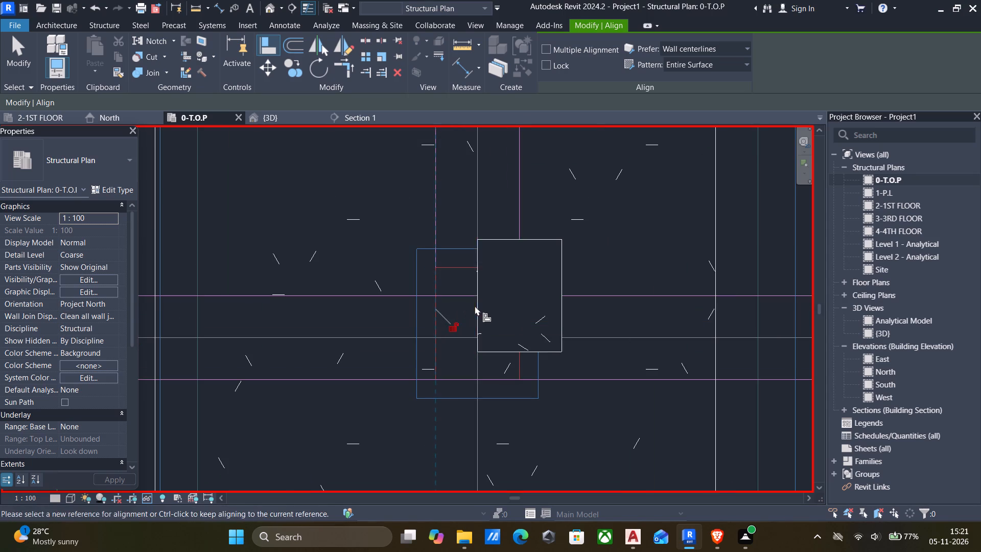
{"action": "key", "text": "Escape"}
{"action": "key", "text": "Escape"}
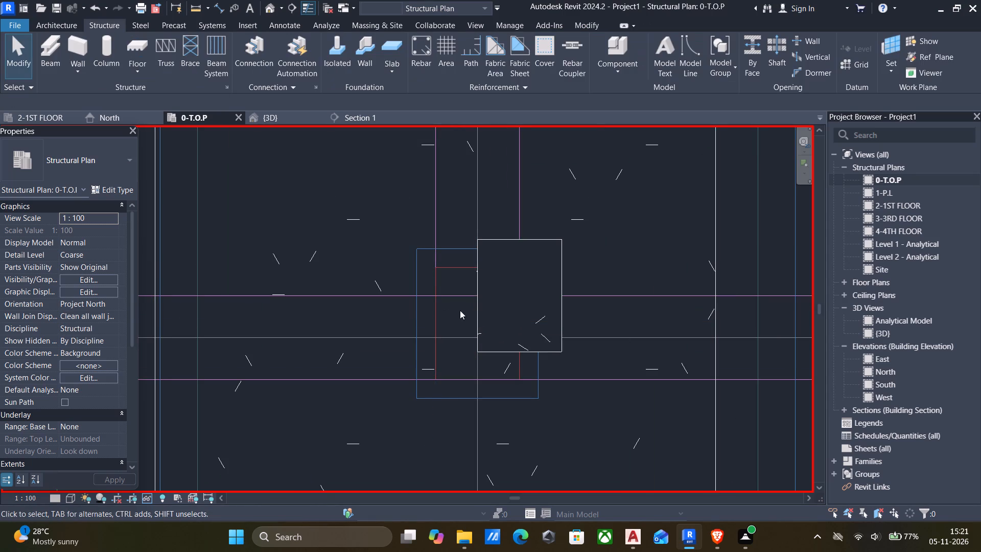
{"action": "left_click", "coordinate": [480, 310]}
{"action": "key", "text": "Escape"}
Align the left and lower edges of the c1 column at grid C-3 to its column outline in the imported drawing.
{"action": "type", "text": "al"}
{"action": "left_click", "coordinate": [439, 307]}
{"action": "left_click", "coordinate": [477, 309]}
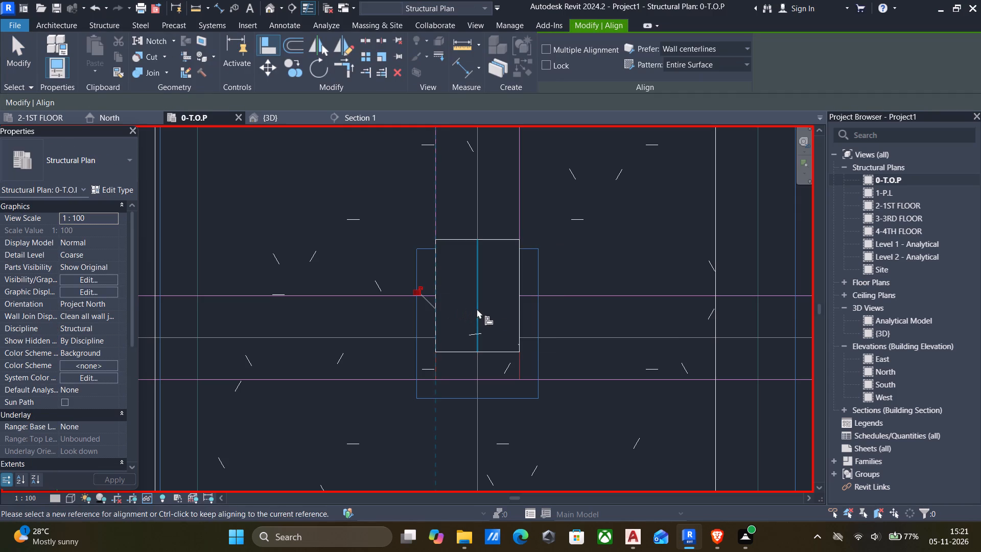
{"action": "left_click", "coordinate": [466, 377]}
{"action": "left_click", "coordinate": [459, 357]}
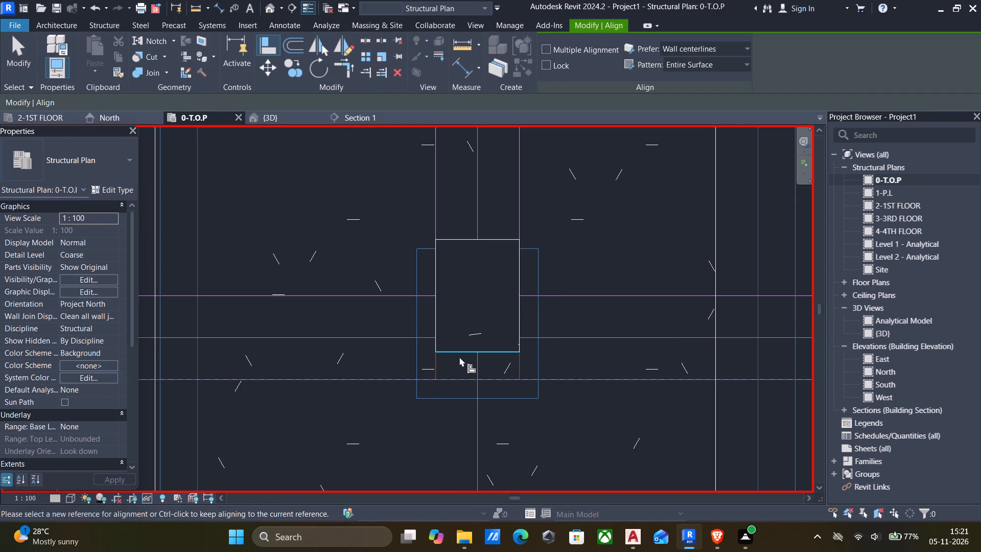
Rotate the c1 column on the F-1 footing at grid E-2 by 90 degrees.
{"action": "scroll", "coordinate": [459, 356], "scroll_direction": "down", "scroll_amount": 8}
{"action": "scroll", "coordinate": [502, 357], "scroll_direction": "down", "scroll_amount": 7}
{"action": "scroll", "coordinate": [448, 316], "scroll_direction": "down", "scroll_amount": 2}
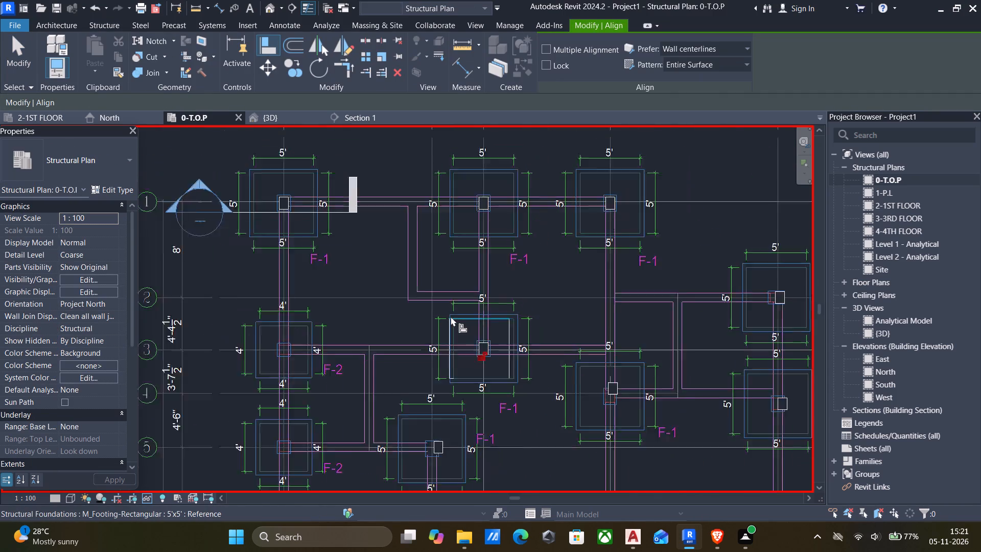
{"action": "scroll", "coordinate": [451, 316], "scroll_direction": "down", "scroll_amount": 2}
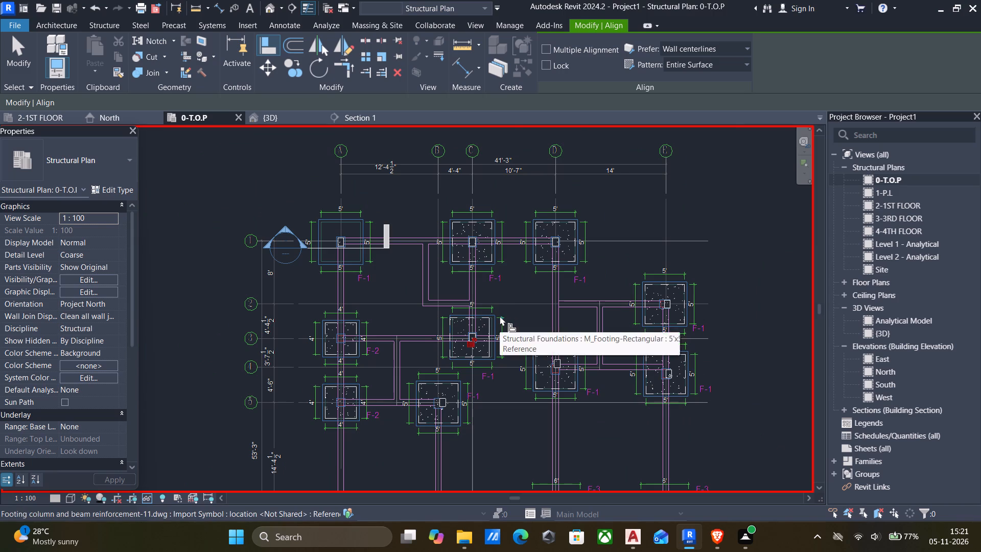
{"action": "scroll", "coordinate": [517, 334], "scroll_direction": "up", "scroll_amount": 4}
{"action": "middle_click_drag", "start_coordinate": [578, 356], "coordinate": [536, 337]}
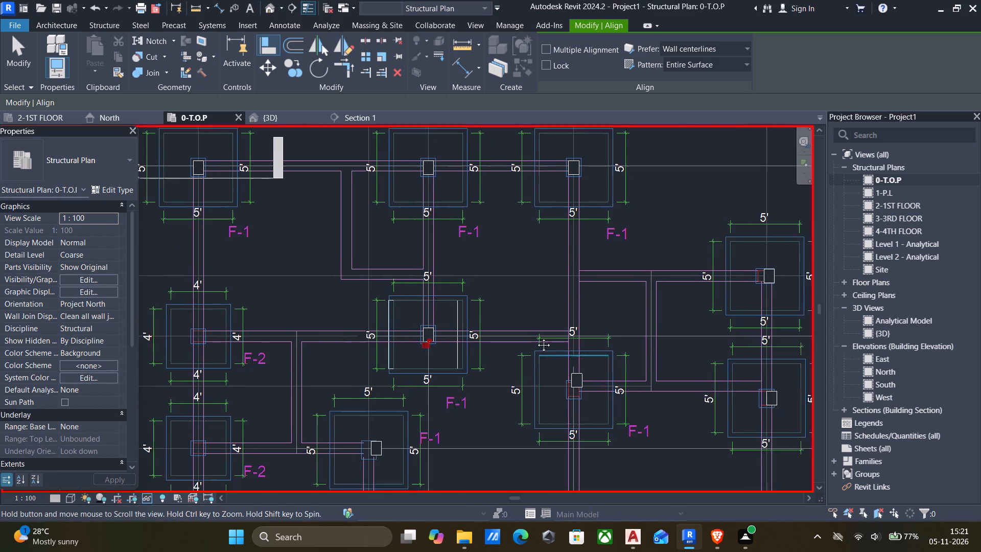
{"action": "middle_click_drag", "start_coordinate": [536, 337], "coordinate": [504, 330]}
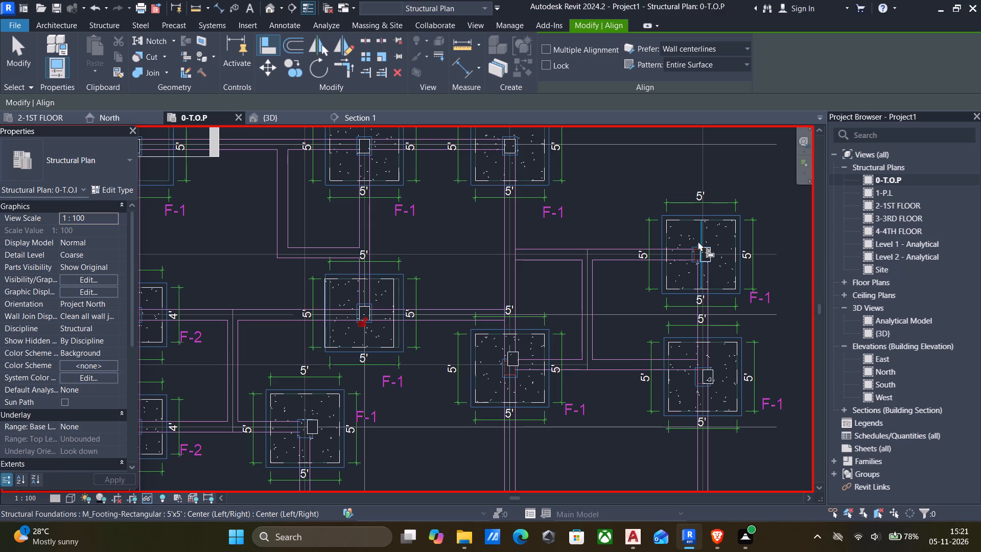
{"action": "scroll", "coordinate": [699, 257], "scroll_direction": "up", "scroll_amount": 5}
{"action": "key", "text": "Escape"}
{"action": "scroll", "coordinate": [715, 251], "scroll_direction": "up", "scroll_amount": 5}
{"action": "key", "text": "Escape"}
{"action": "left_click", "coordinate": [730, 254]}
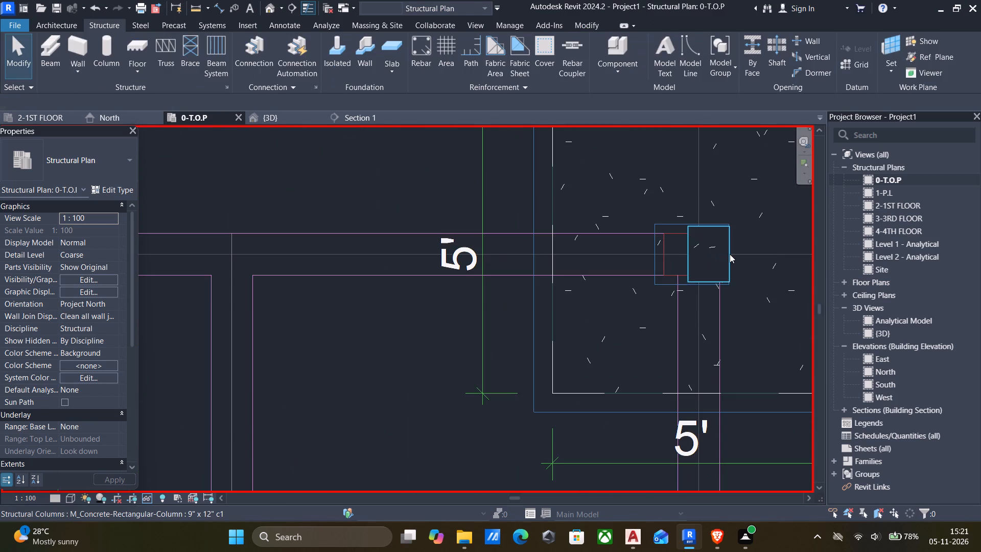
{"action": "key", "text": "space"}
Align the left edge of the rotated c1 column at grid E-2 to its column outline in the imported drawing.
{"action": "key", "text": "a"}
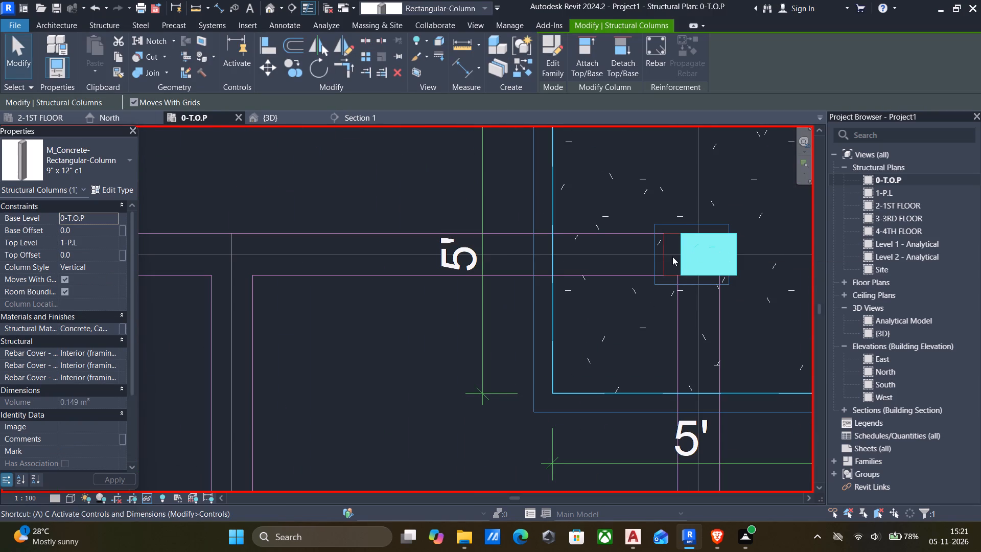
{"action": "key", "text": "l"}
{"action": "scroll", "coordinate": [659, 251], "scroll_direction": "up", "scroll_amount": 6}
{"action": "left_click", "coordinate": [667, 245]}
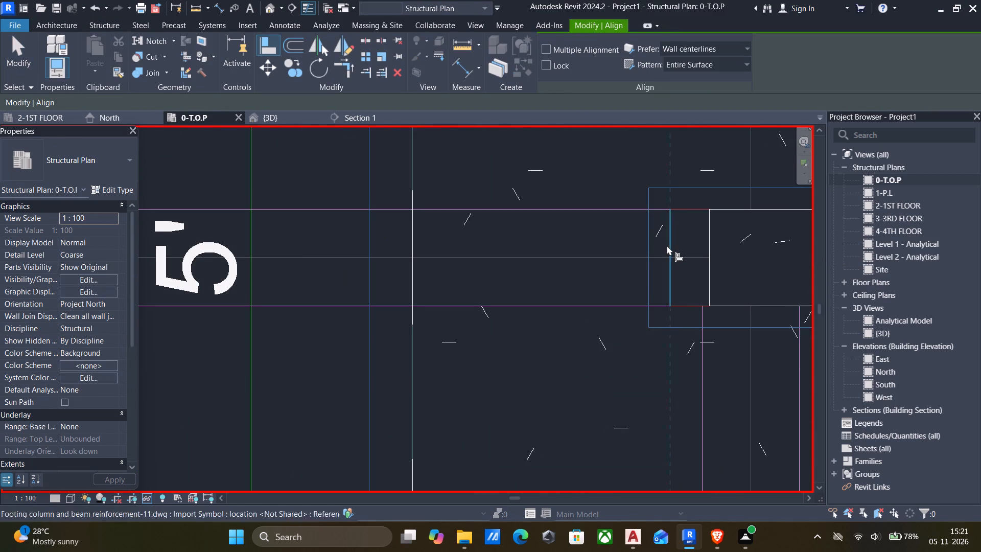
{"action": "left_click", "coordinate": [704, 243]}
{"action": "key", "text": "Escape"}
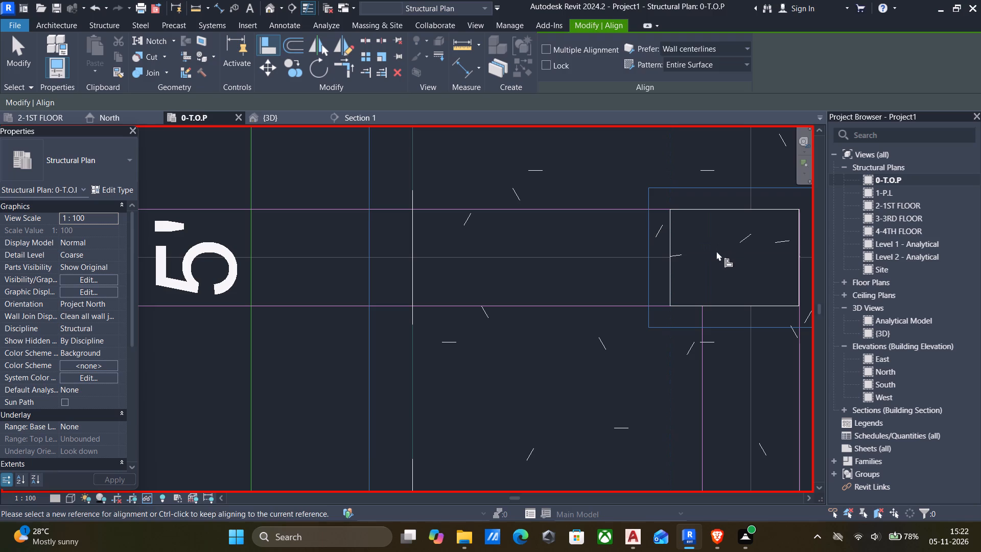
{"action": "key", "text": "Escape"}
Nudge the c1 column at grid E-2 down slightly and align its upper edge to the column outline in the imported drawing.
{"action": "left_click", "coordinate": [723, 303]}
{"action": "key", "text": "Down"}
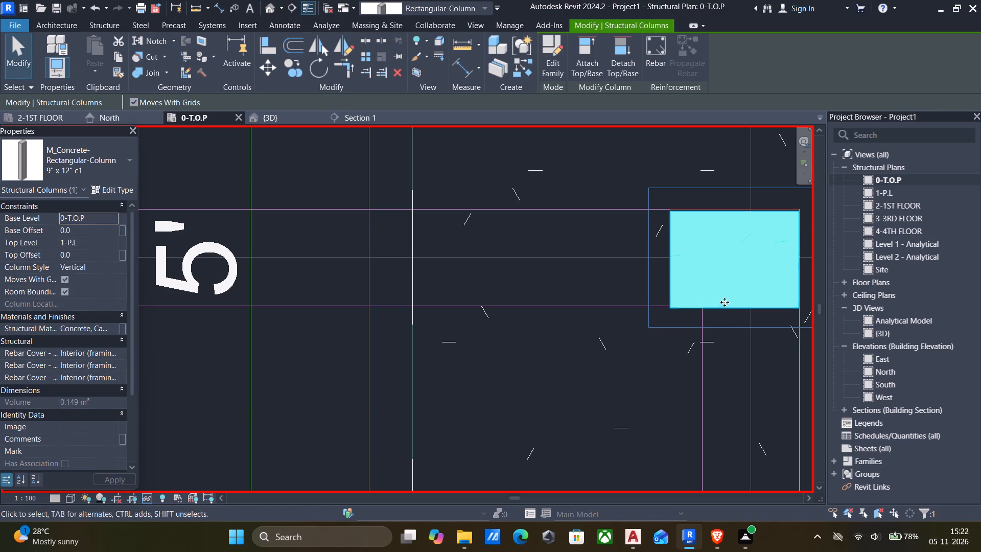
{"action": "key", "text": "Escape"}
{"action": "type", "text": "al"}
{"action": "scroll", "coordinate": [697, 220], "scroll_direction": "up", "scroll_amount": 7}
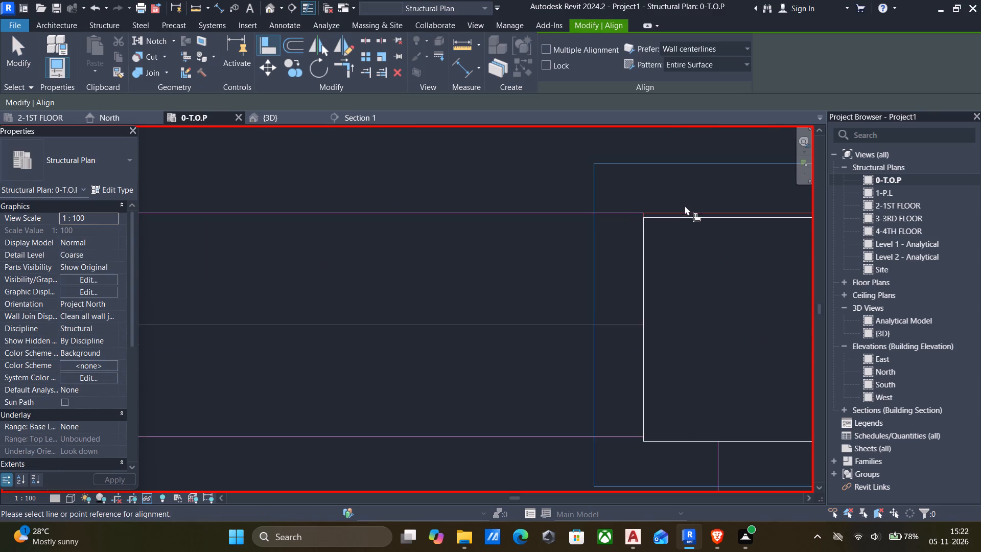
{"action": "left_click", "coordinate": [683, 213]}
{"action": "left_click", "coordinate": [682, 222]}
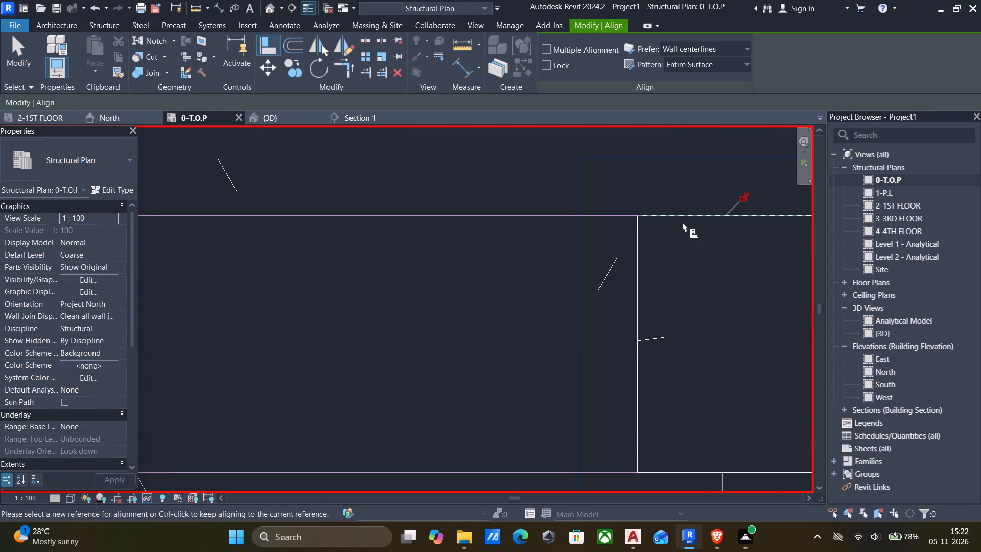
{"action": "scroll", "coordinate": [675, 229], "scroll_direction": "down", "scroll_amount": 14}
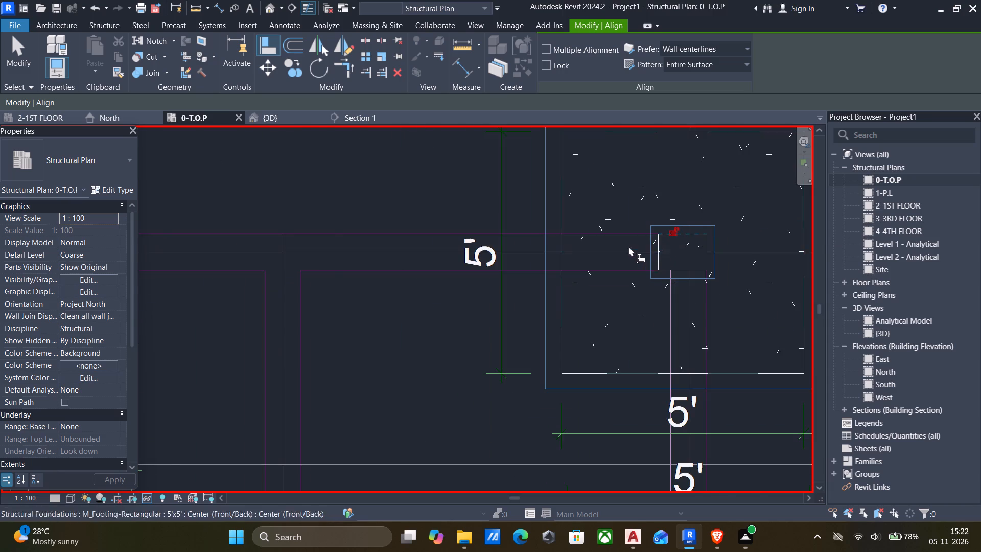
{"action": "scroll", "coordinate": [628, 246], "scroll_direction": "down", "scroll_amount": 6}
{"action": "key", "text": "Escape"}
{"action": "scroll", "coordinate": [612, 271], "scroll_direction": "down", "scroll_amount": 6}
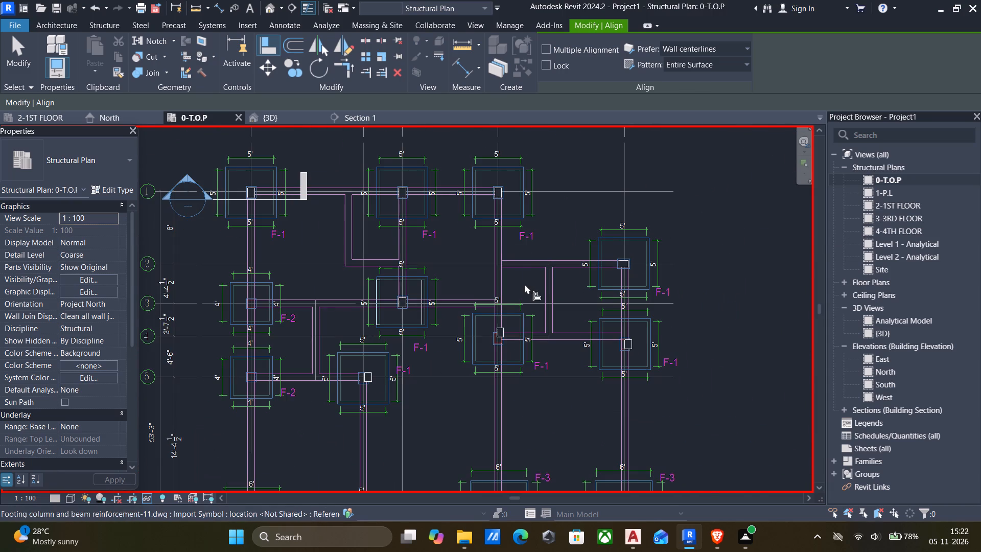
Align the left and lower edges of the c1 column at grid D-4 to its column outline in the imported drawing.
{"action": "middle_click", "coordinate": [524, 284]}
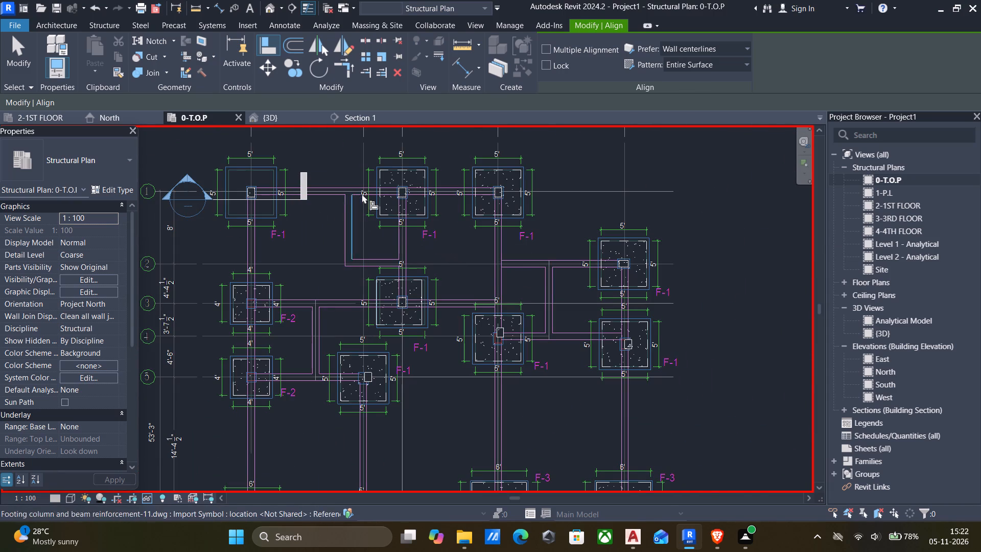
{"action": "scroll", "coordinate": [506, 328], "scroll_direction": "up", "scroll_amount": 5}
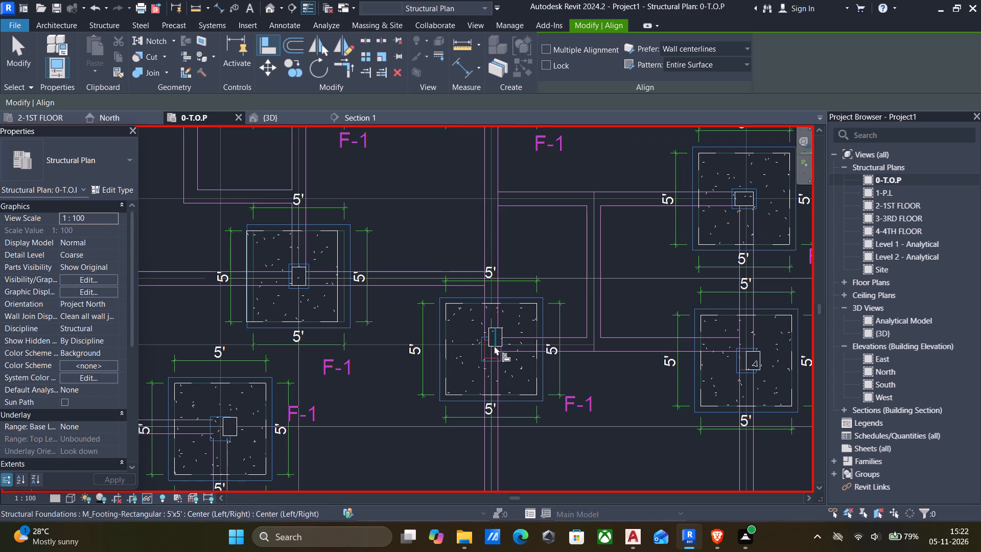
{"action": "scroll", "coordinate": [493, 346], "scroll_direction": "up", "scroll_amount": 5}
{"action": "key", "text": "Escape"}
{"action": "scroll", "coordinate": [488, 347], "scroll_direction": "up", "scroll_amount": 4}
{"action": "type", "text": "al"}
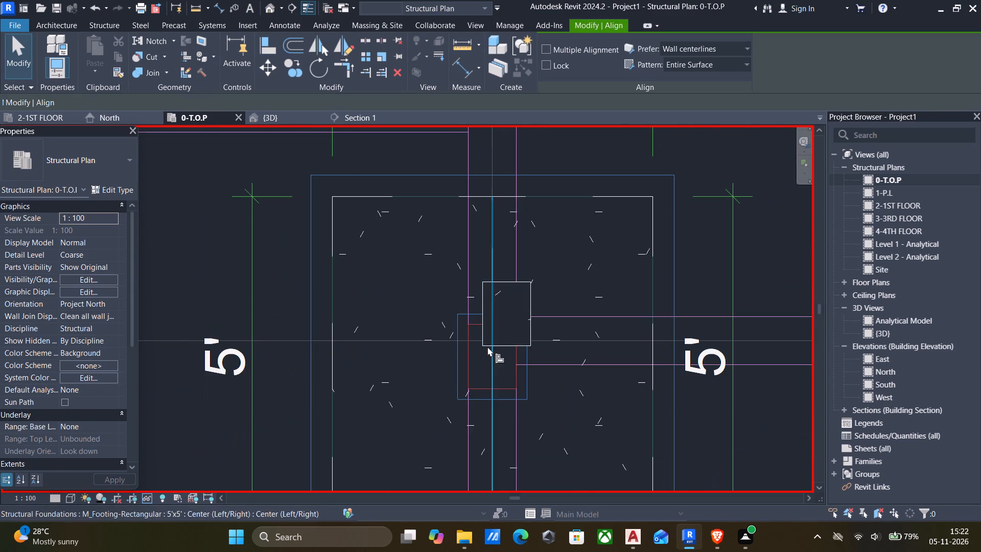
{"action": "scroll", "coordinate": [487, 347], "scroll_direction": "up", "scroll_amount": 5}
{"action": "left_click", "coordinate": [452, 353]}
{"action": "left_click", "coordinate": [480, 319]}
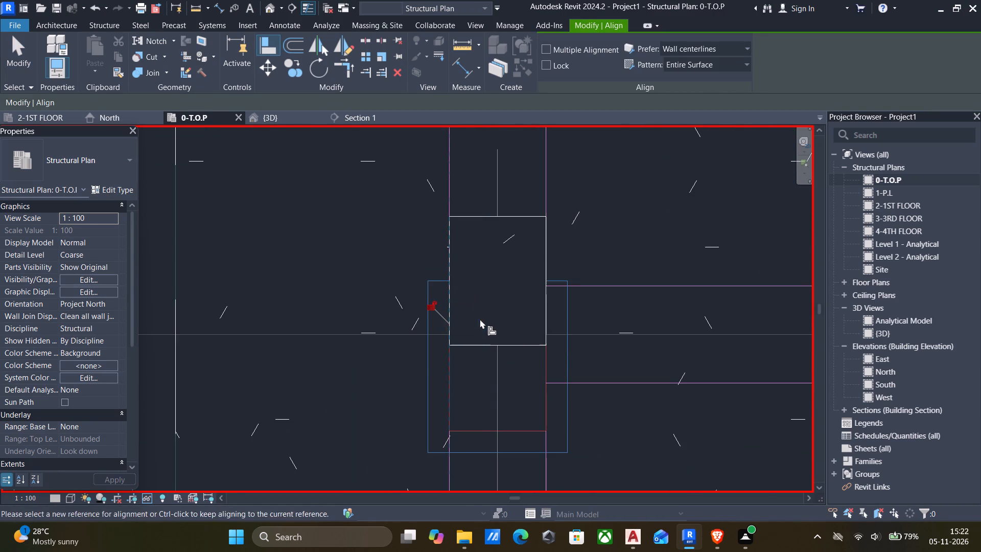
{"action": "left_click", "coordinate": [486, 432]}
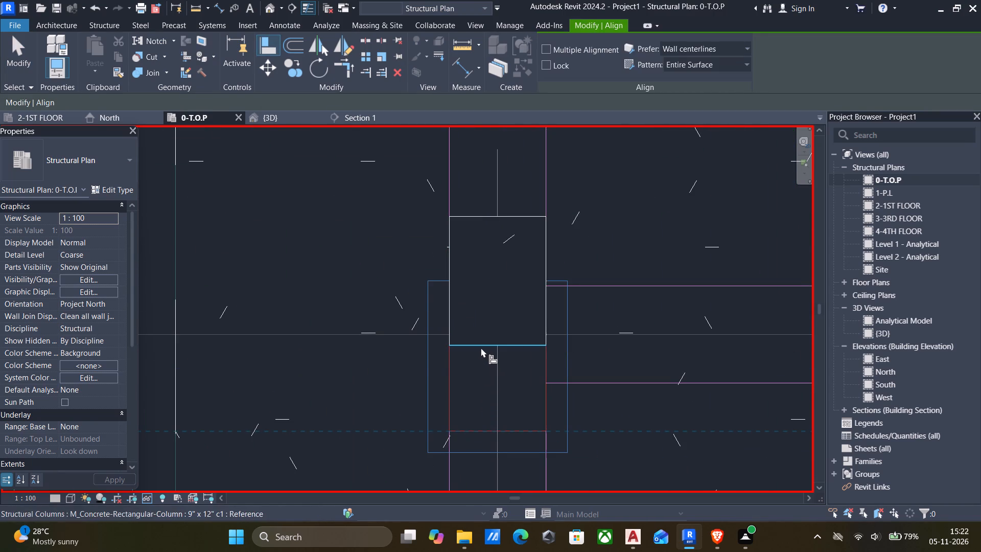
{"action": "left_click", "coordinate": [481, 348]}
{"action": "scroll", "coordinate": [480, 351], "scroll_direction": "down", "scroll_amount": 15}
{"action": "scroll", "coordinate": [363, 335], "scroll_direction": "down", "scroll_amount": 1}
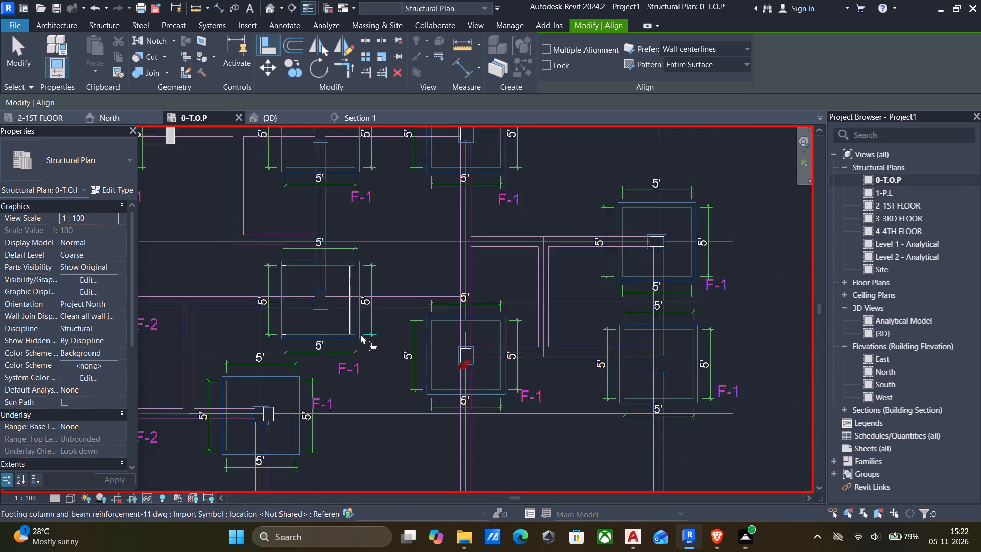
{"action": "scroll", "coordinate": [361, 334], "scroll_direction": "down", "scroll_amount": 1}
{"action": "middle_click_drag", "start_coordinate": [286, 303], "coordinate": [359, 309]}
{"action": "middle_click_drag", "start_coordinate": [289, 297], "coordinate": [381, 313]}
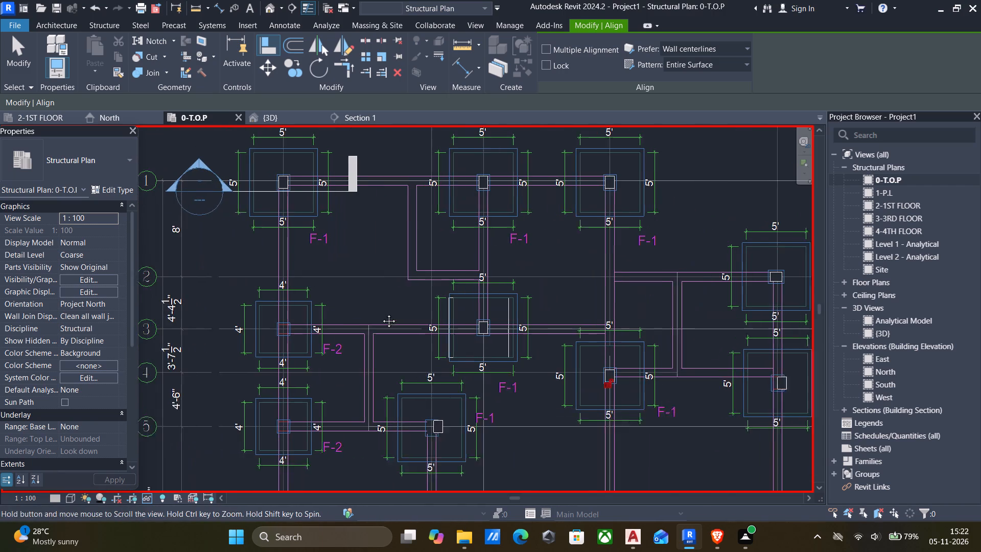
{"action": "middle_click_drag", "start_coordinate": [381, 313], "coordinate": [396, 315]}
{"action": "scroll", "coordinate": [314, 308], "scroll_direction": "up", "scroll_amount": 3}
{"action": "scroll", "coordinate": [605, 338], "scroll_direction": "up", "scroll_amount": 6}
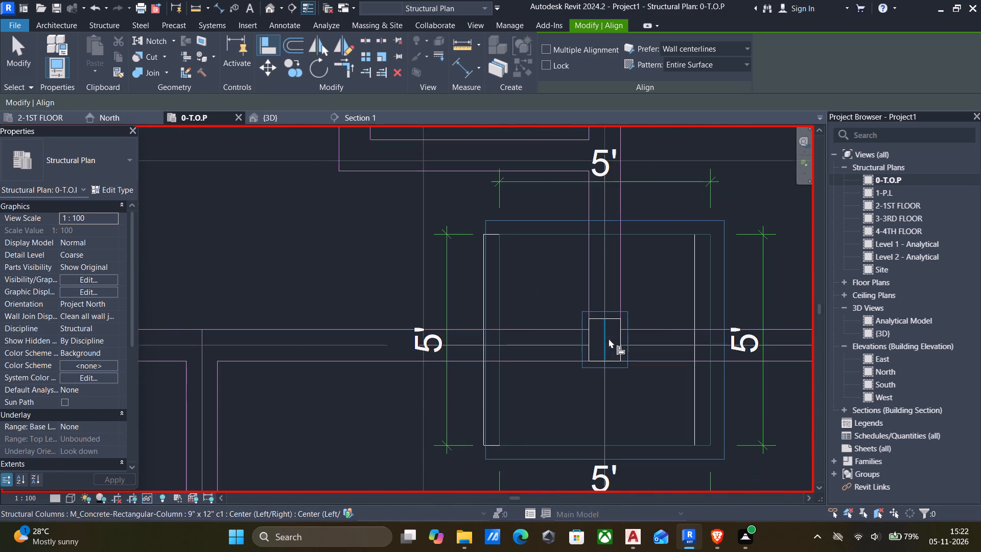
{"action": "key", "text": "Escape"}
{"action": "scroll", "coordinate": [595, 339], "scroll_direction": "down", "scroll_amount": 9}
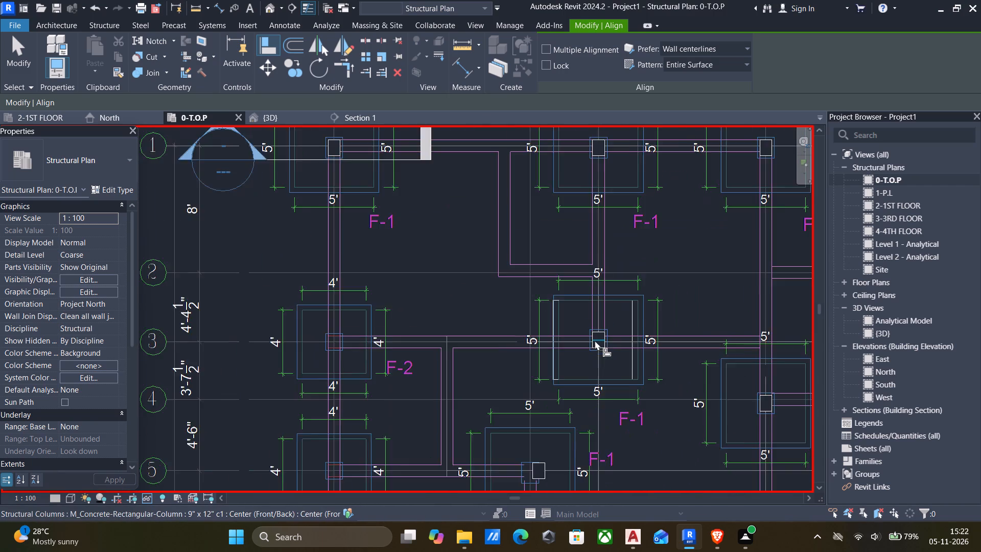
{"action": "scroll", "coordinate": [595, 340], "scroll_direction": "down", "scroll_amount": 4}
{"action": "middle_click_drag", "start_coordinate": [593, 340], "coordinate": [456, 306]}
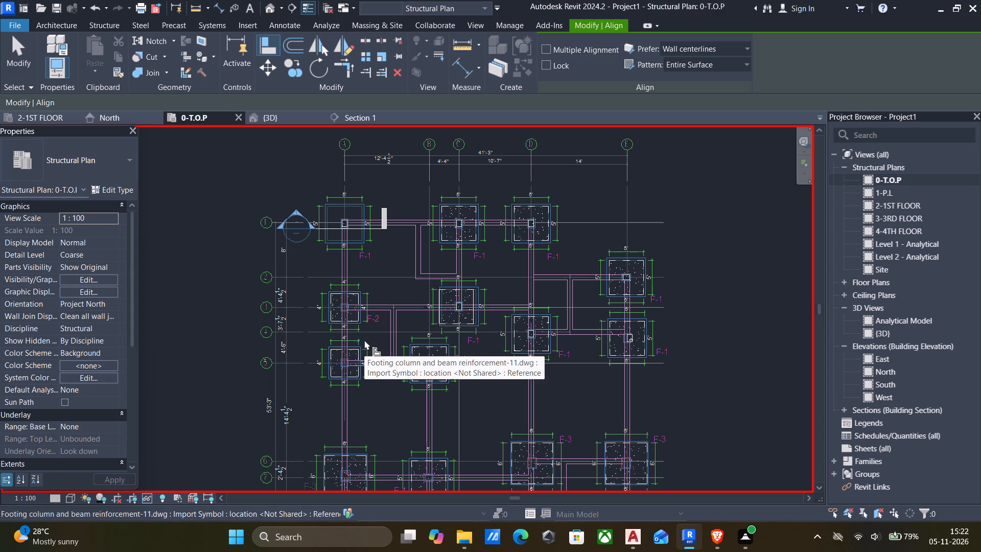
Place 9" x9" c2 structural columns on the two F-2 footings at grids A-3 and A-5.
{"action": "key", "text": "Escape"}
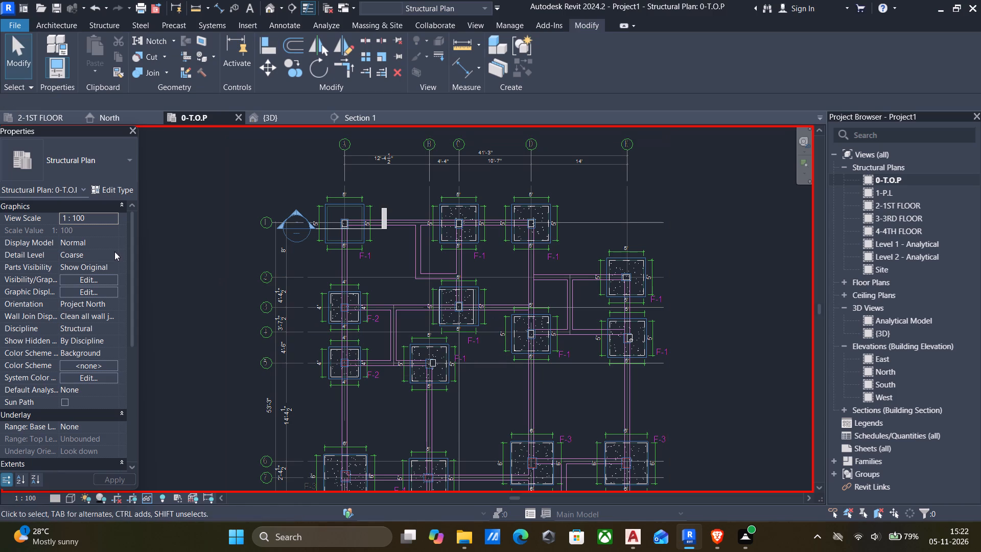
{"action": "key", "text": "c"}
{"action": "key", "text": "l"}
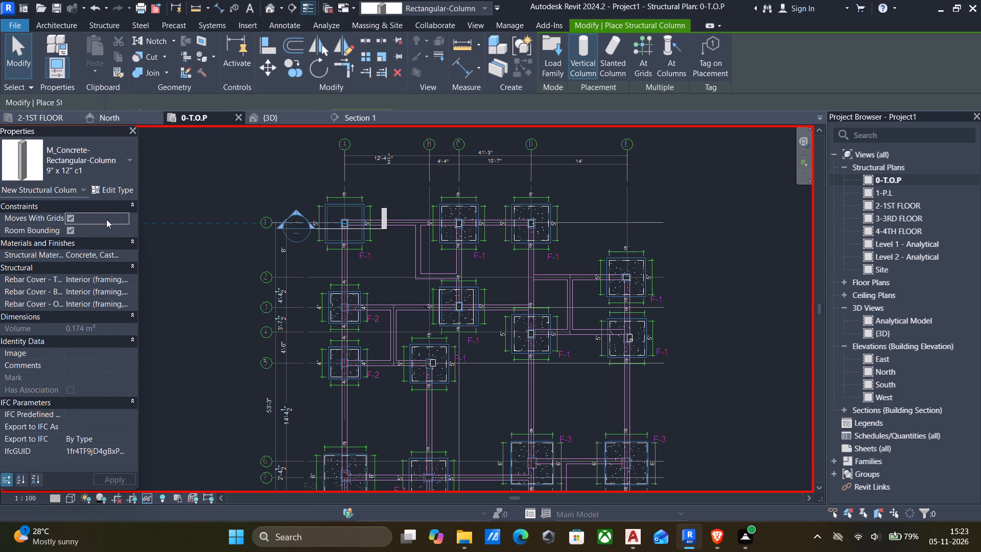
{"action": "left_click", "coordinate": [78, 155]}
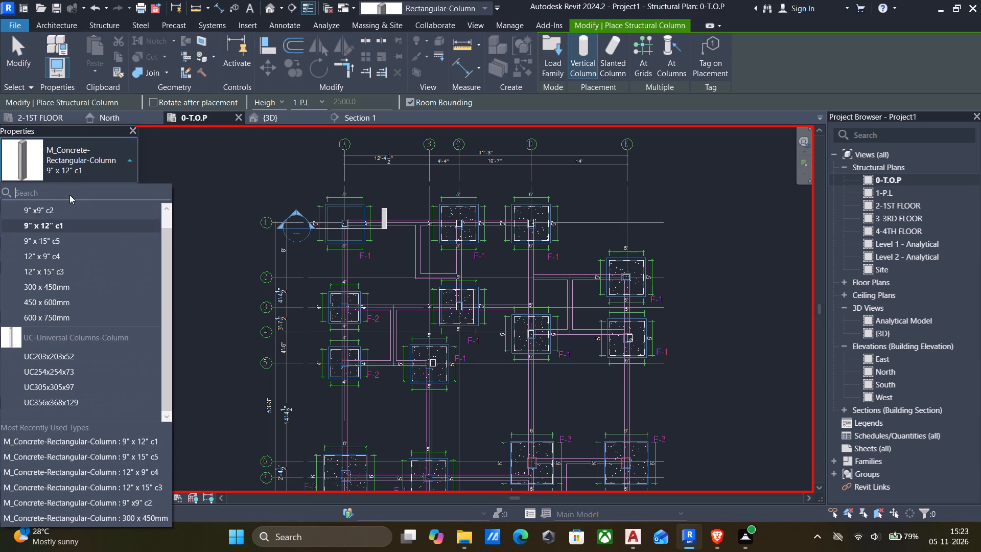
{"action": "left_click", "coordinate": [44, 214]}
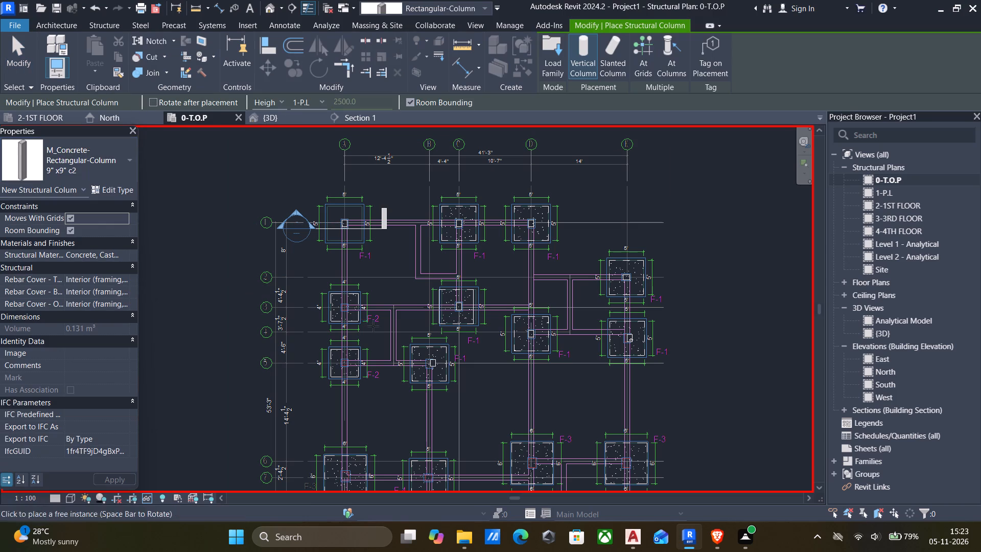
{"action": "scroll", "coordinate": [363, 320], "scroll_direction": "up", "scroll_amount": 5}
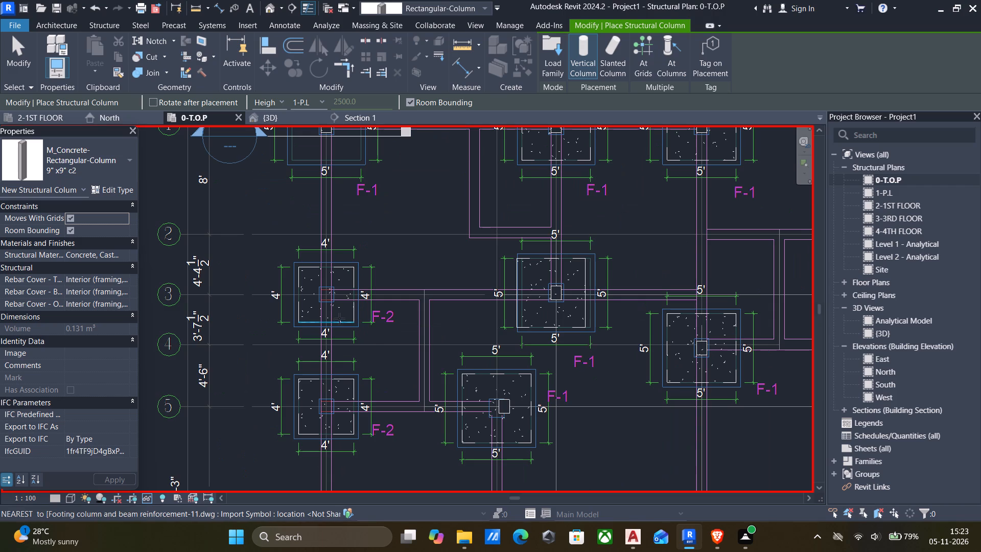
{"action": "scroll", "coordinate": [336, 295], "scroll_direction": "up", "scroll_amount": 5}
{"action": "left_click", "coordinate": [322, 290]}
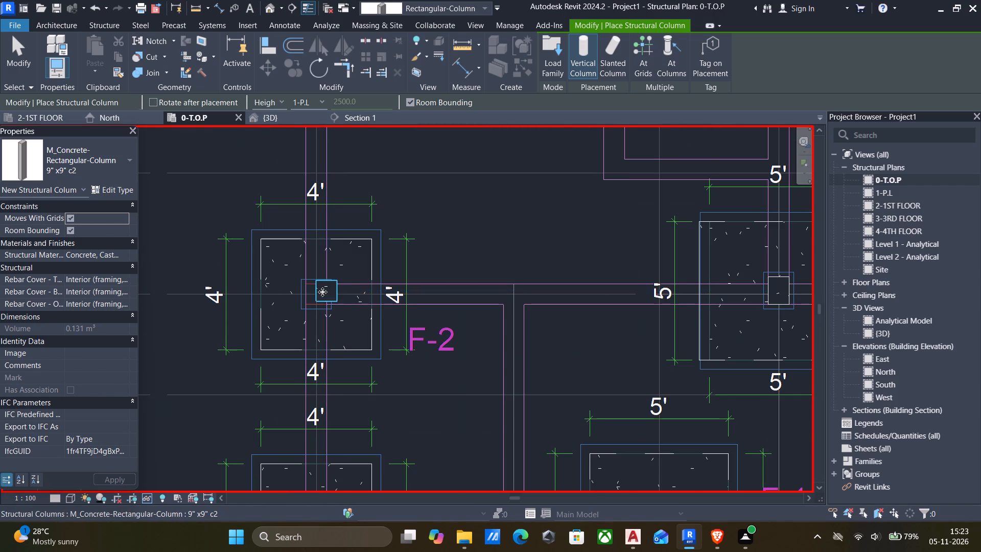
{"action": "scroll", "coordinate": [333, 307], "scroll_direction": "down", "scroll_amount": 7}
{"action": "scroll", "coordinate": [335, 397], "scroll_direction": "up", "scroll_amount": 5}
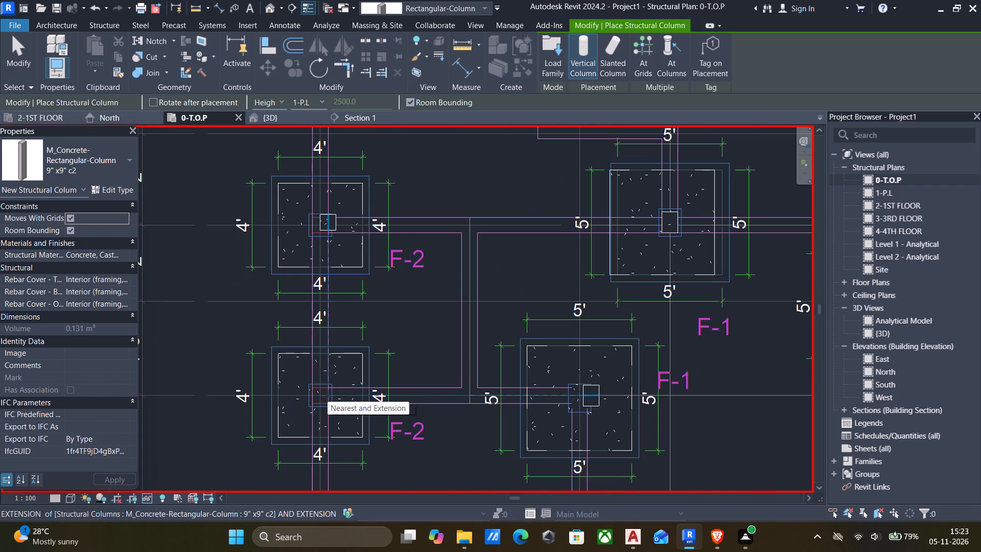
{"action": "scroll", "coordinate": [328, 396], "scroll_direction": "up", "scroll_amount": 3}
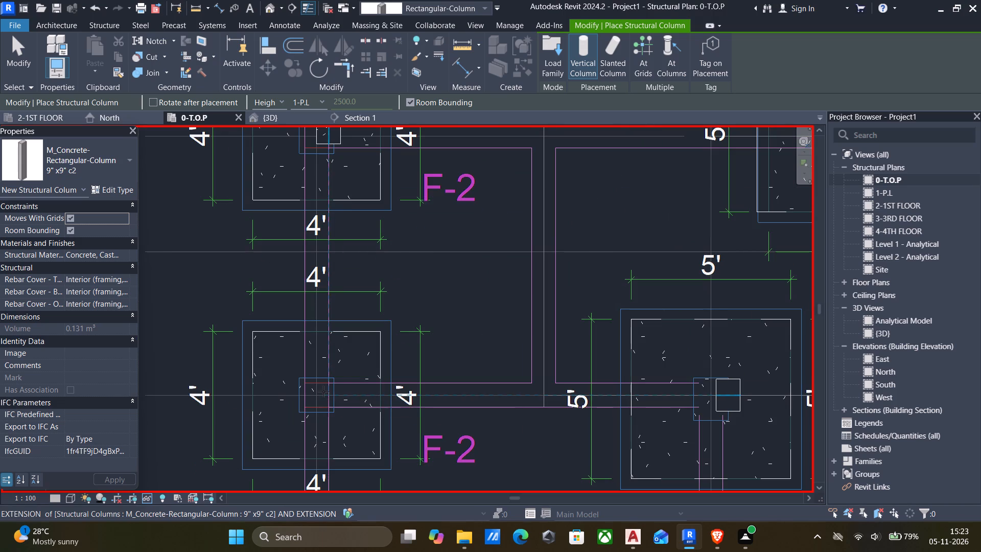
{"action": "left_click", "coordinate": [323, 392]}
Place a 12" x 15" c3 structural column on the F-3 footing at grid A-7.
{"action": "scroll", "coordinate": [343, 395], "scroll_direction": "down", "scroll_amount": 11}
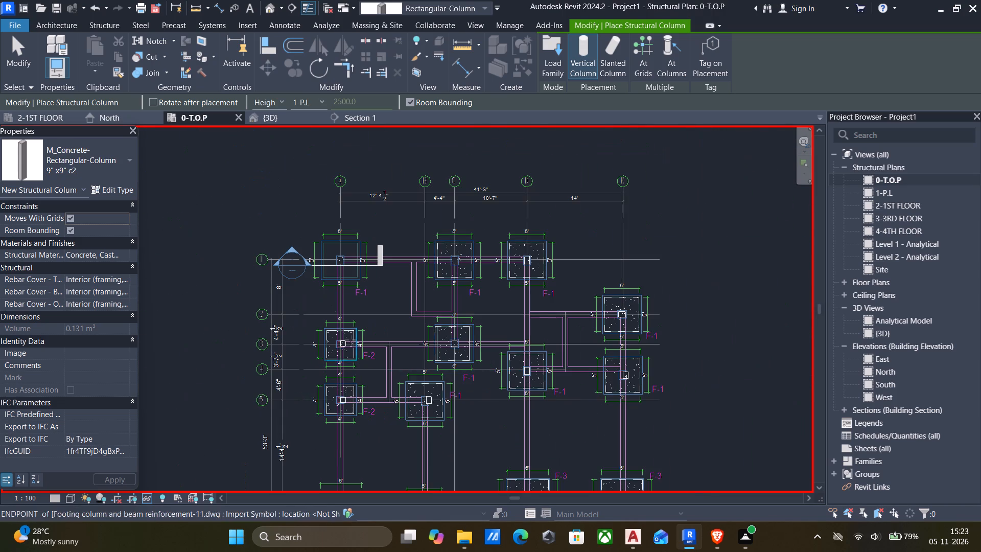
{"action": "left_click", "coordinate": [103, 173]}
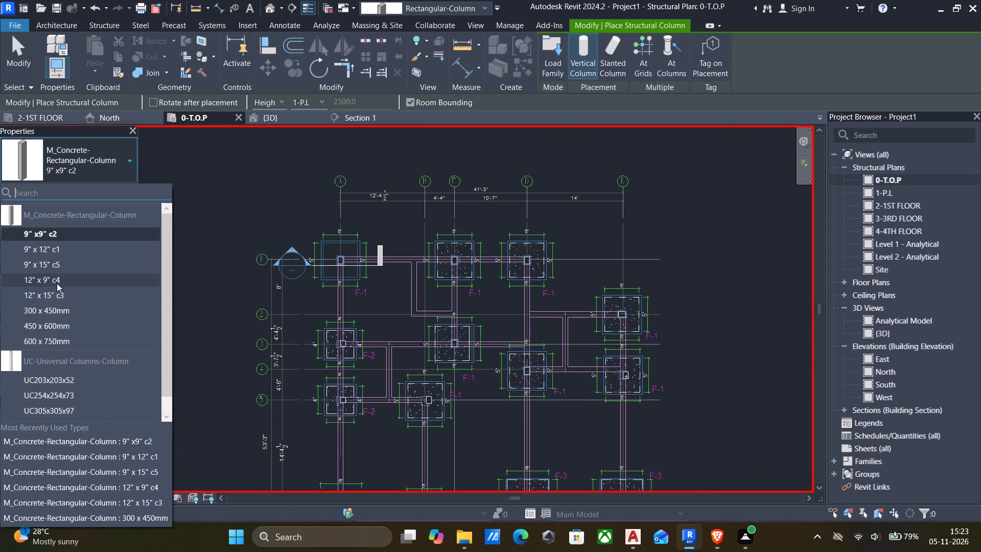
{"action": "left_click", "coordinate": [58, 293]}
{"action": "scroll", "coordinate": [276, 362], "scroll_direction": "down", "scroll_amount": 6}
{"action": "middle_click_drag", "start_coordinate": [305, 410], "coordinate": [318, 354]}
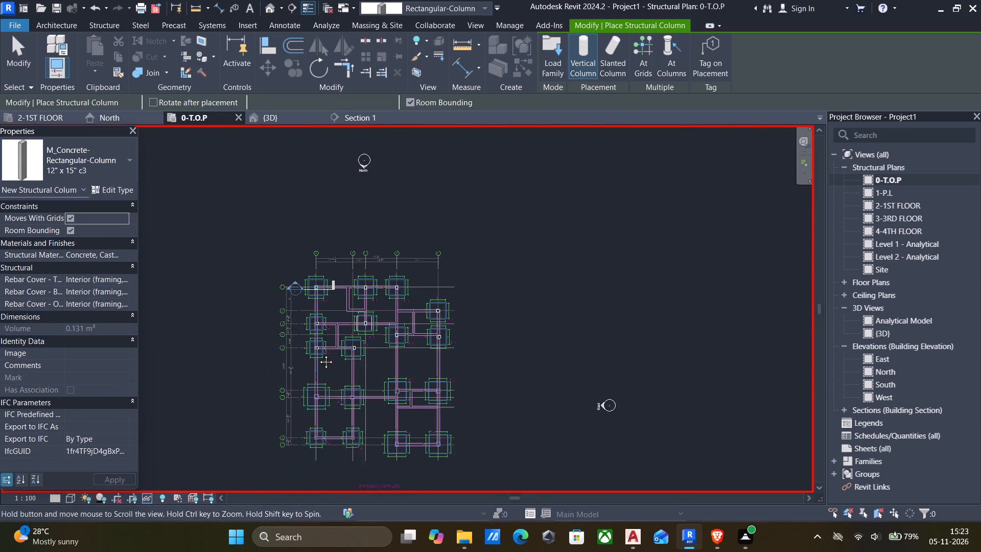
{"action": "middle_click_drag", "start_coordinate": [318, 354], "coordinate": [319, 354]}
{"action": "scroll", "coordinate": [312, 401], "scroll_direction": "up", "scroll_amount": 12}
{"action": "scroll", "coordinate": [337, 311], "scroll_direction": "up", "scroll_amount": 4}
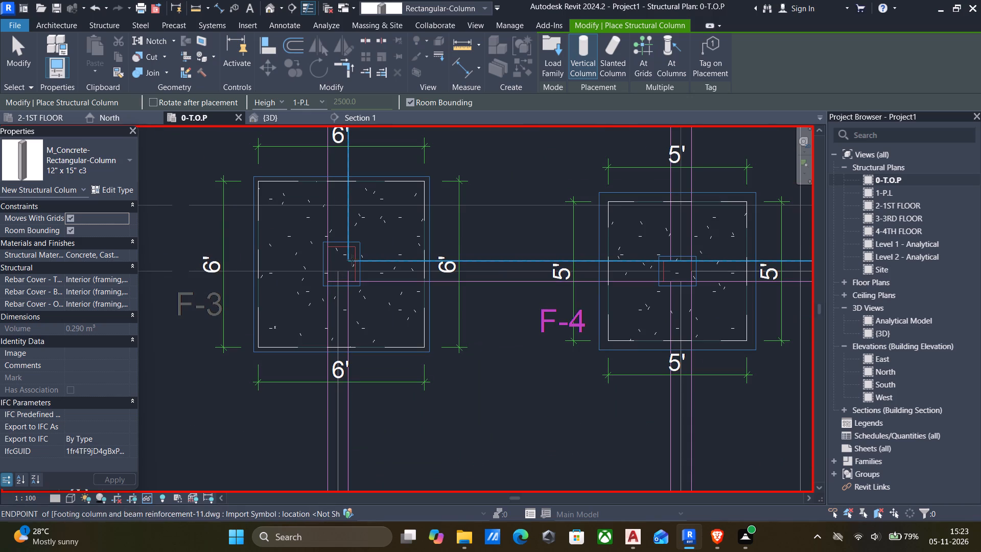
{"action": "left_click", "coordinate": [351, 262]}
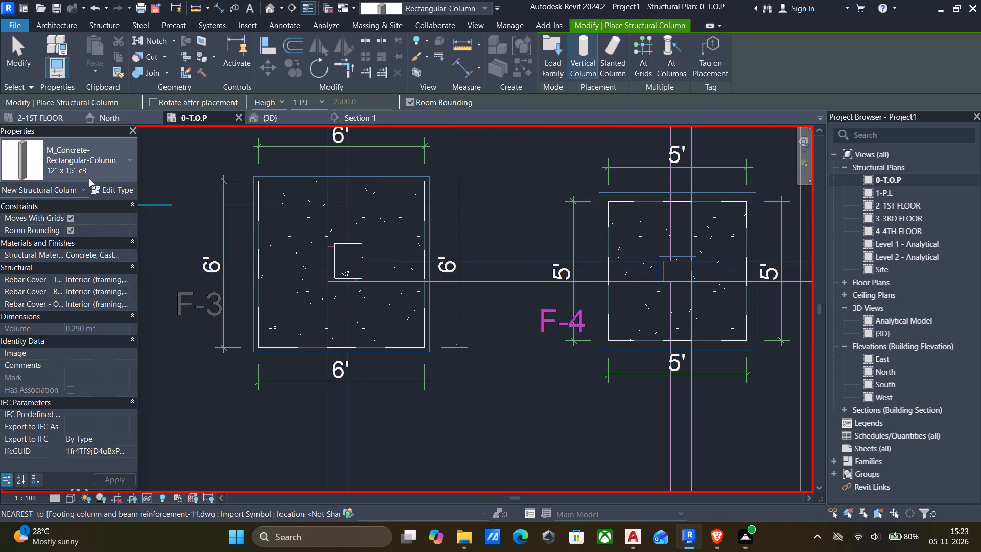
Place 9" x9" c2 structural columns on the two F-2 footings at grids A-8 and B-8.
{"action": "left_click", "coordinate": [77, 166]}
{"action": "scroll", "coordinate": [54, 252], "scroll_direction": "down", "scroll_amount": 1}
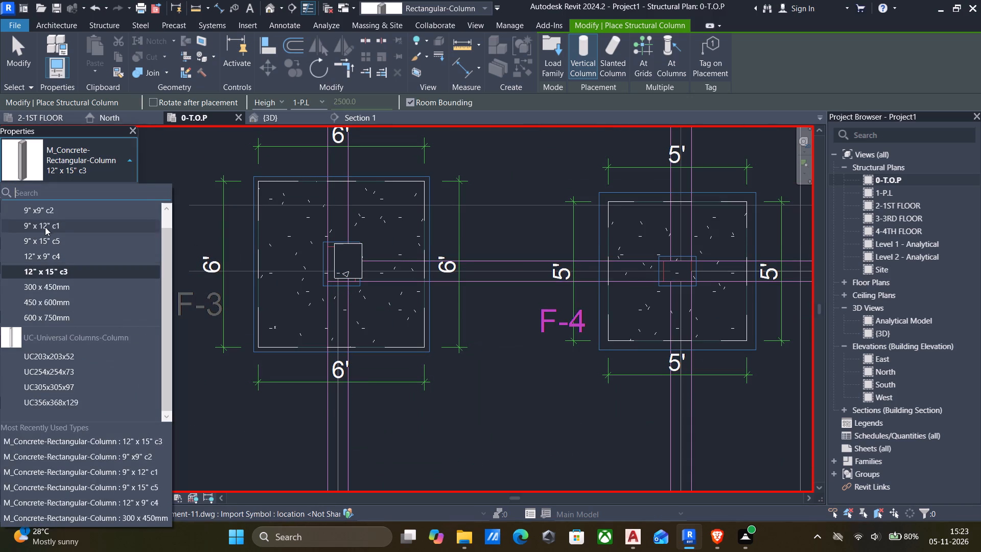
{"action": "left_click", "coordinate": [44, 210]}
{"action": "scroll", "coordinate": [346, 326], "scroll_direction": "down", "scroll_amount": 6}
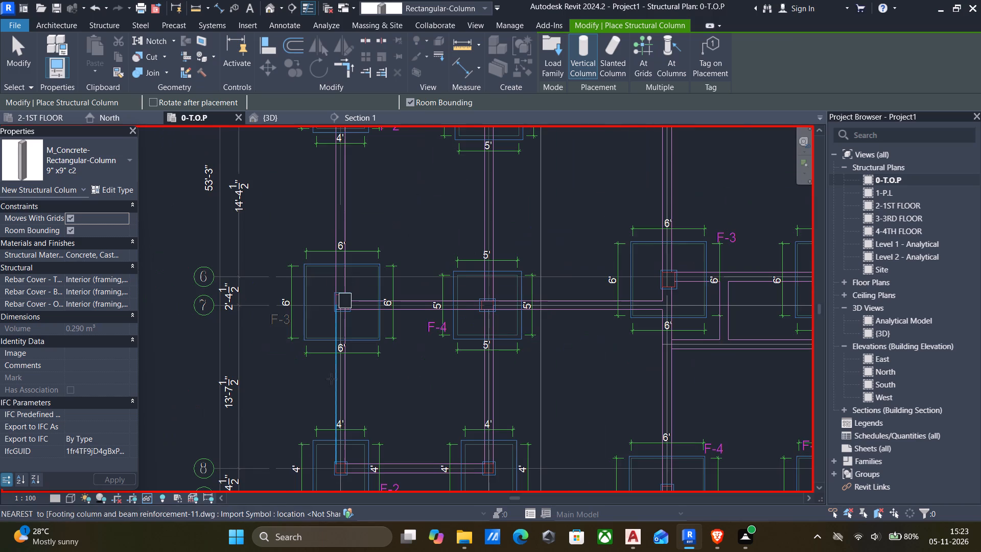
{"action": "middle_click_drag", "start_coordinate": [335, 416], "coordinate": [335, 341]}
{"action": "scroll", "coordinate": [349, 385], "scroll_direction": "up", "scroll_amount": 6}
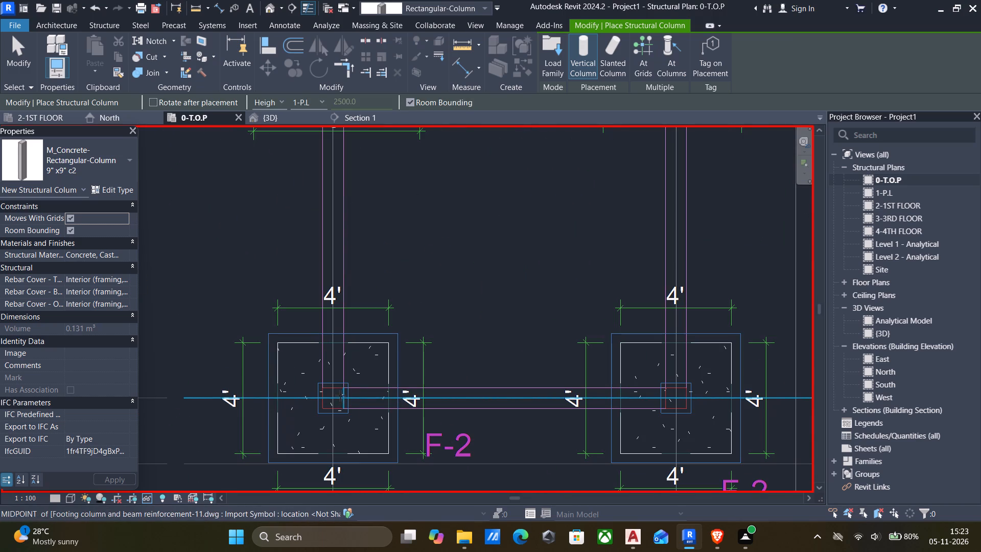
{"action": "left_click", "coordinate": [337, 392]}
{"action": "scroll", "coordinate": [382, 393], "scroll_direction": "down", "scroll_amount": 5}
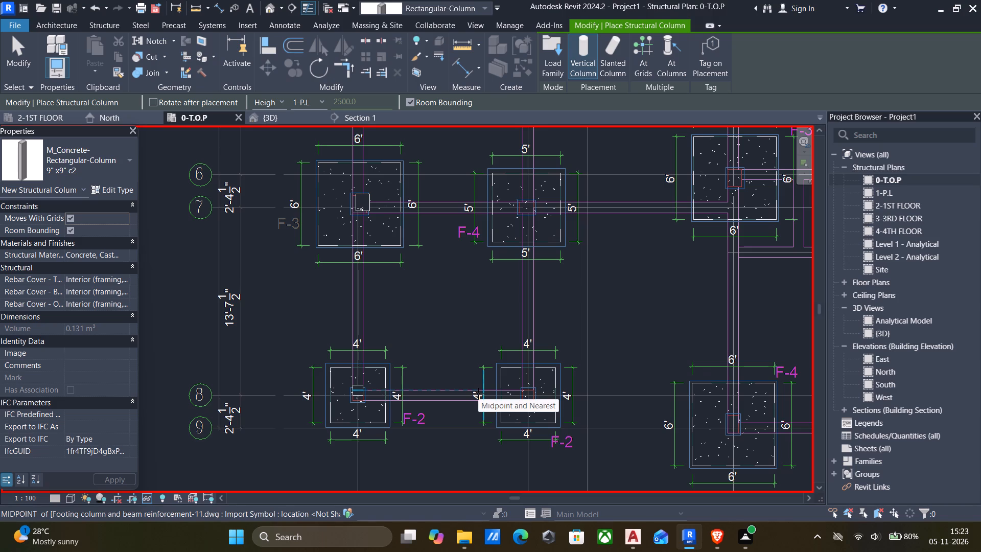
{"action": "scroll", "coordinate": [478, 394], "scroll_direction": "down", "scroll_amount": 8}
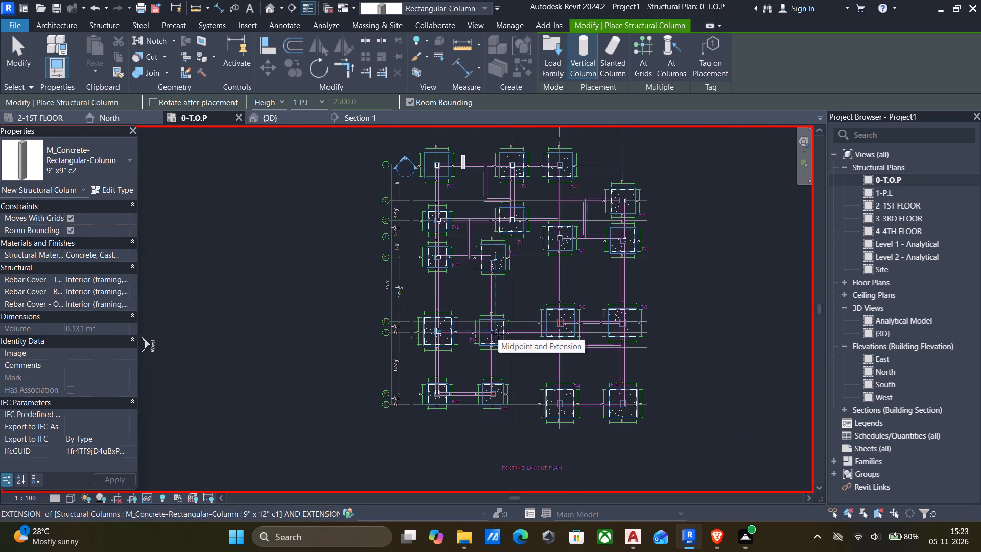
{"action": "scroll", "coordinate": [493, 270], "scroll_direction": "up", "scroll_amount": 2}
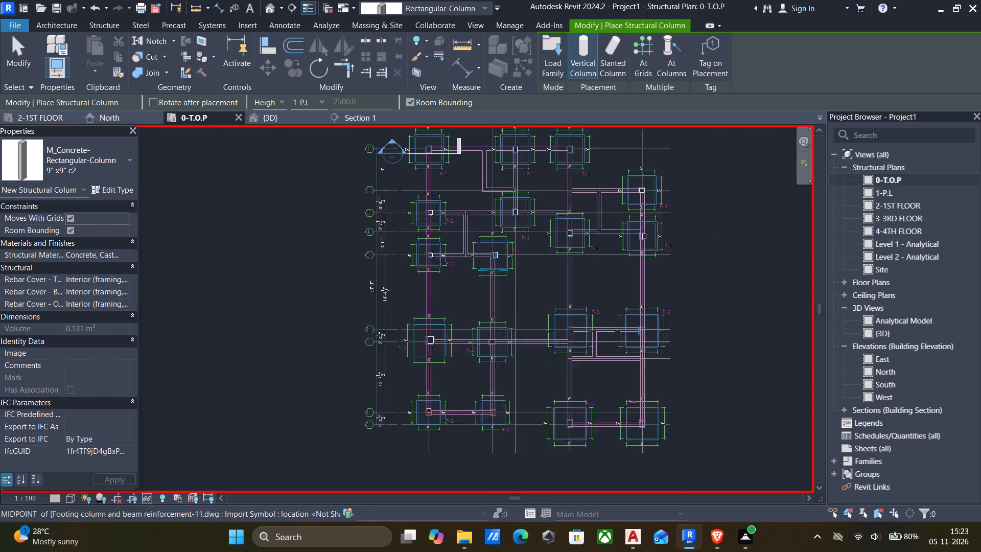
{"action": "scroll", "coordinate": [493, 270], "scroll_direction": "up", "scroll_amount": 1}
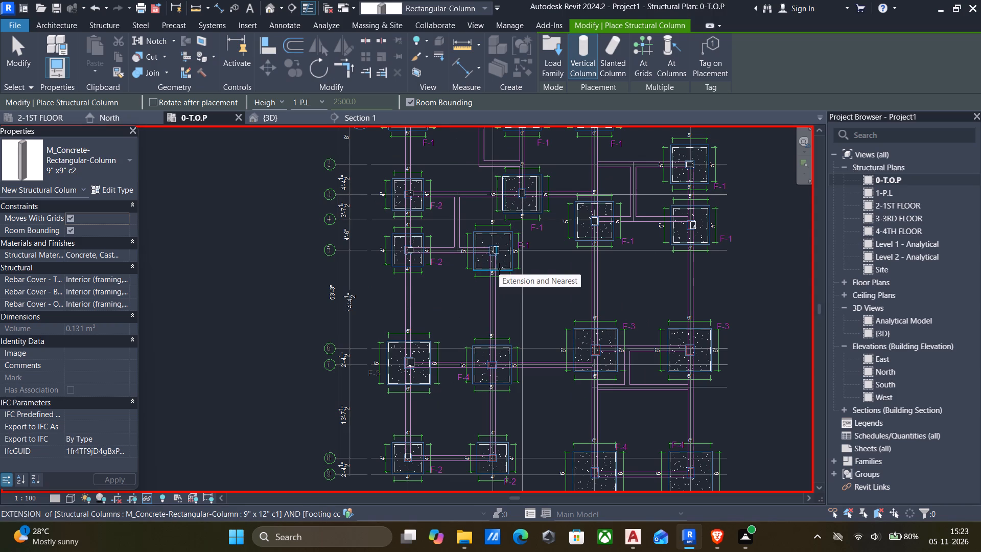
{"action": "scroll", "coordinate": [505, 453], "scroll_direction": "up", "scroll_amount": 3}
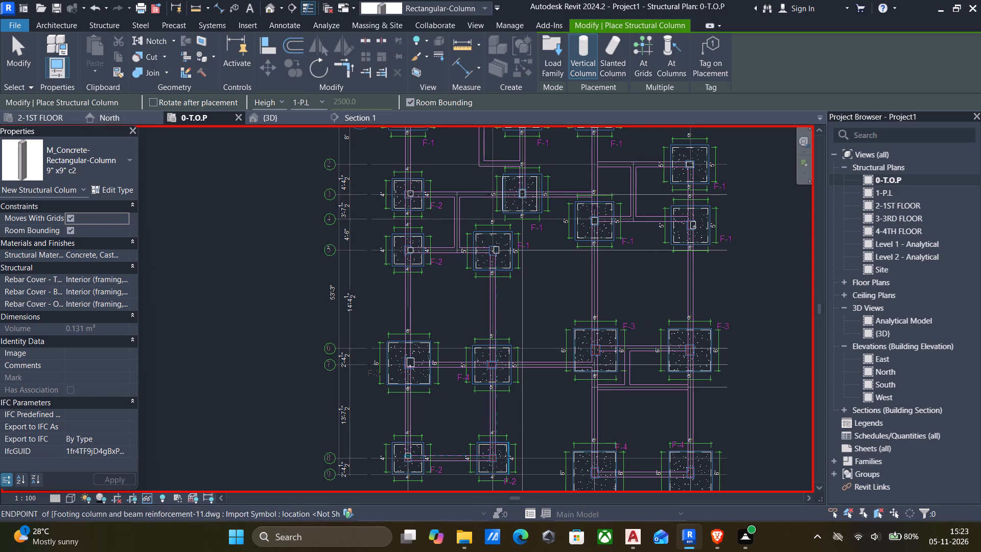
{"action": "scroll", "coordinate": [506, 457], "scroll_direction": "up", "scroll_amount": 3}
{"action": "left_click", "coordinate": [480, 459]}
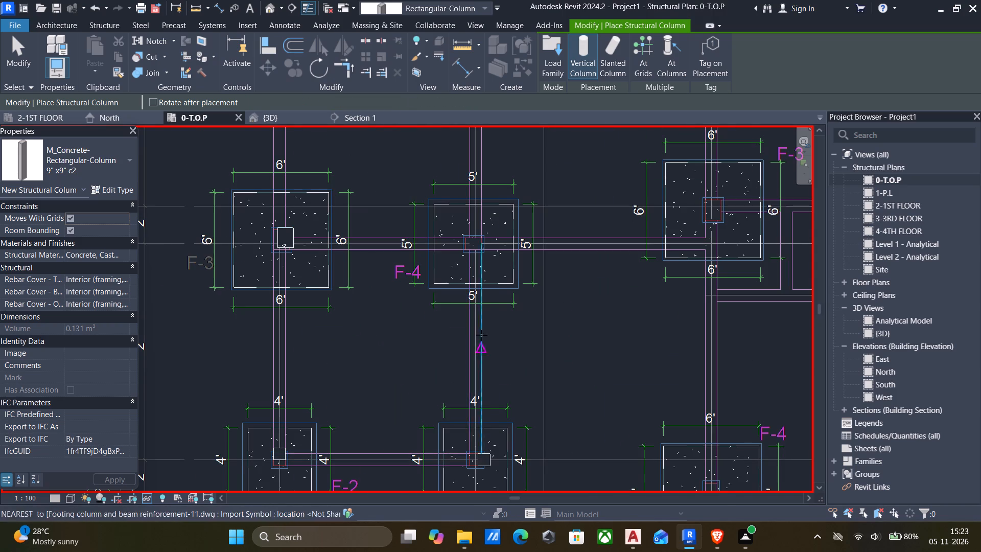
Place a 12" x 9" c4 structural column on the F-4 footing at grid B-7.
{"action": "left_click", "coordinate": [76, 172]}
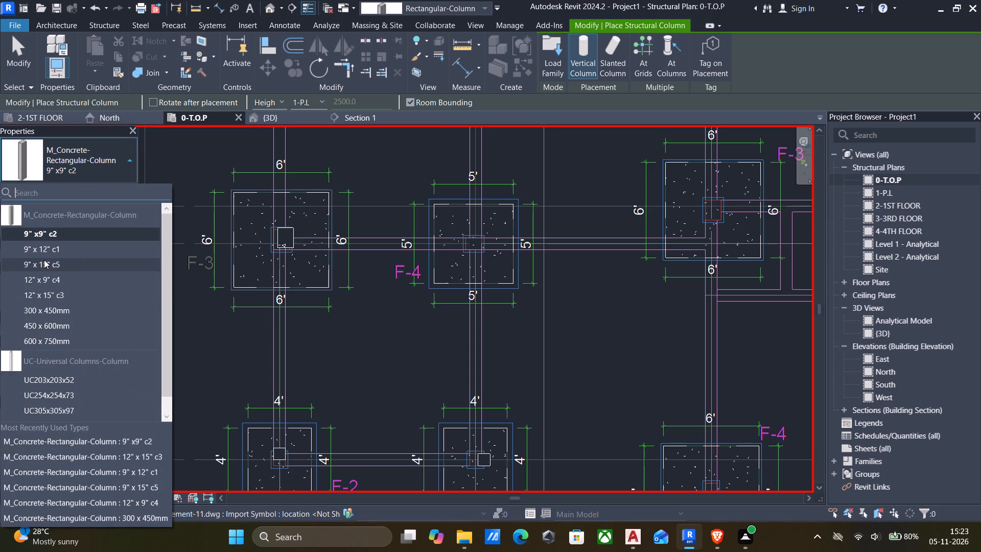
{"action": "left_click", "coordinate": [57, 281]}
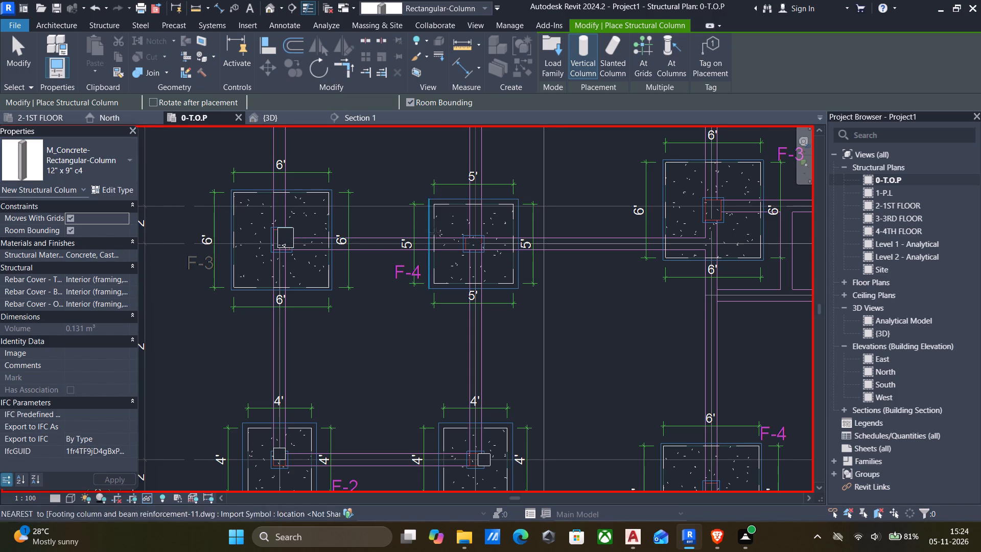
{"action": "scroll", "coordinate": [468, 245], "scroll_direction": "up", "scroll_amount": 4}
{"action": "left_click", "coordinate": [482, 243]}
{"action": "scroll", "coordinate": [460, 265], "scroll_direction": "down", "scroll_amount": 4}
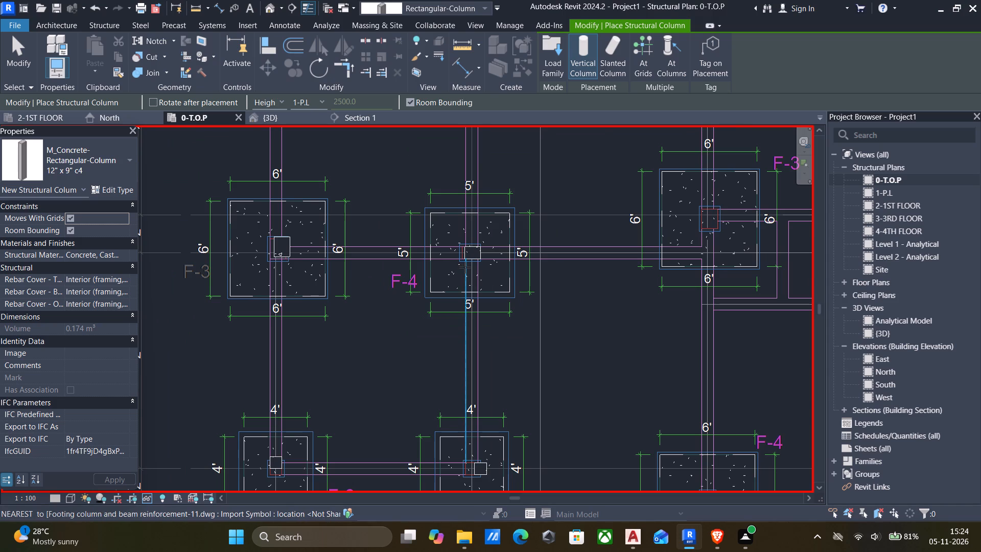
Place a 12" x 15" c3 structural column on the western of the two F-3 footings on grid 6.
{"action": "scroll", "coordinate": [563, 261], "scroll_direction": "down", "scroll_amount": 11}
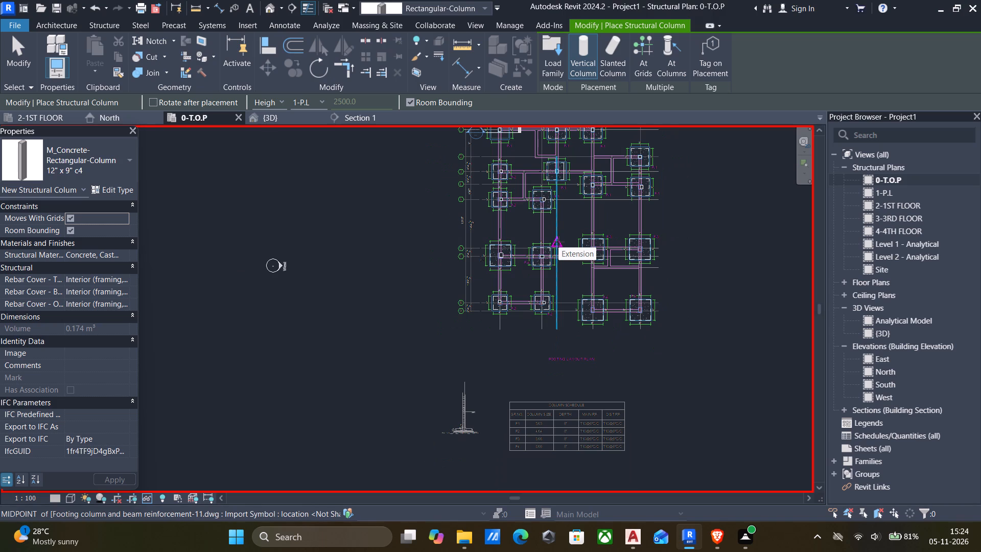
{"action": "scroll", "coordinate": [557, 238], "scroll_direction": "down", "scroll_amount": 3}
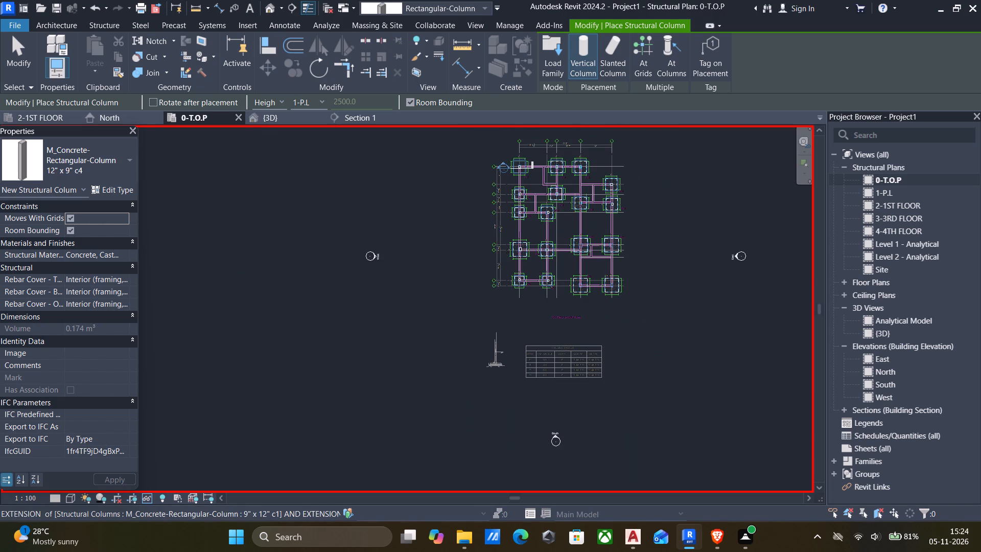
{"action": "scroll", "coordinate": [581, 211], "scroll_direction": "up", "scroll_amount": 2}
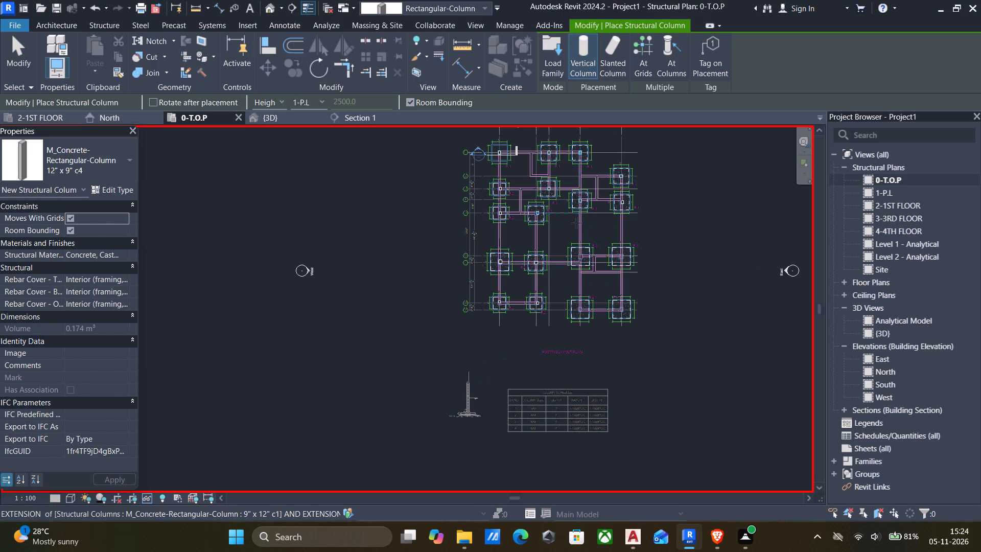
{"action": "left_click", "coordinate": [98, 161]}
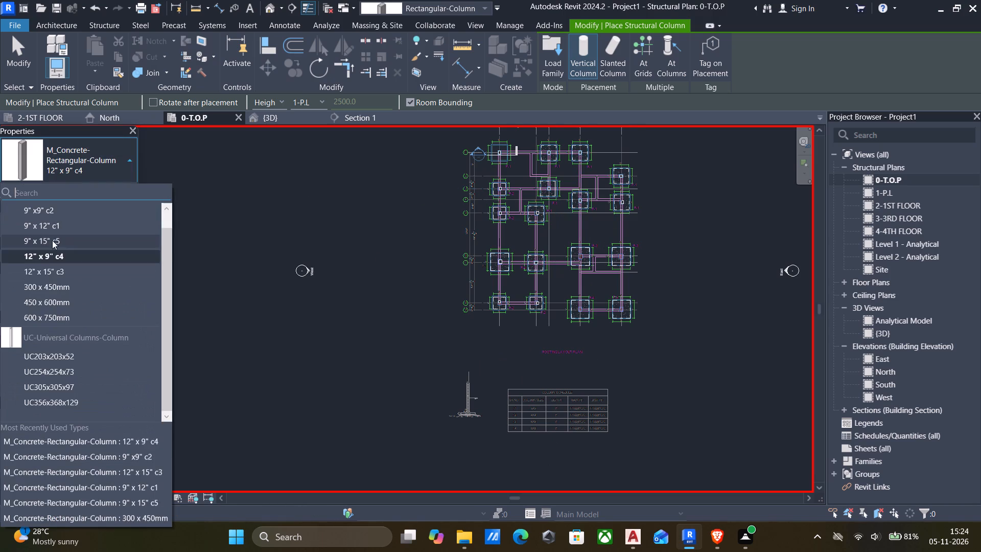
{"action": "left_click", "coordinate": [57, 269]}
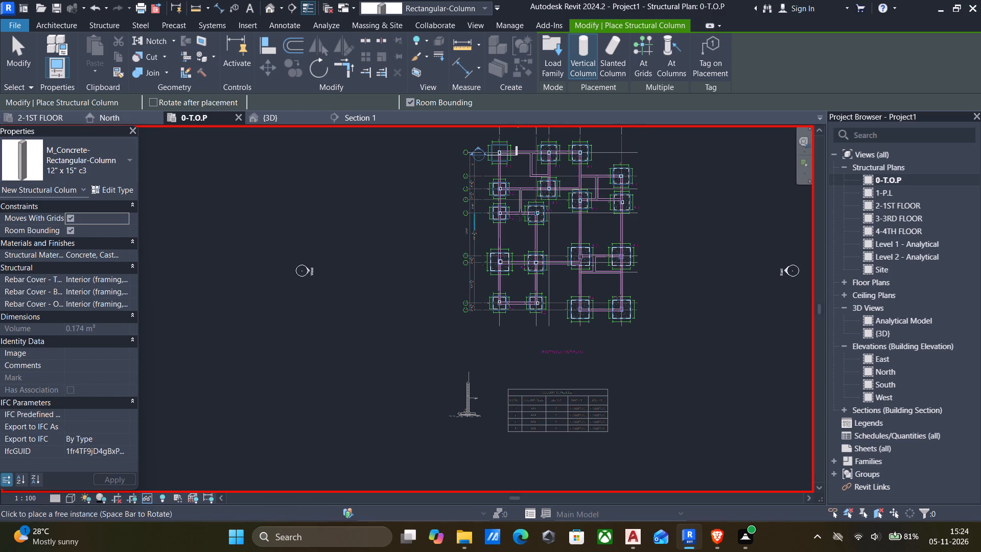
{"action": "scroll", "coordinate": [585, 252], "scroll_direction": "up", "scroll_amount": 15}
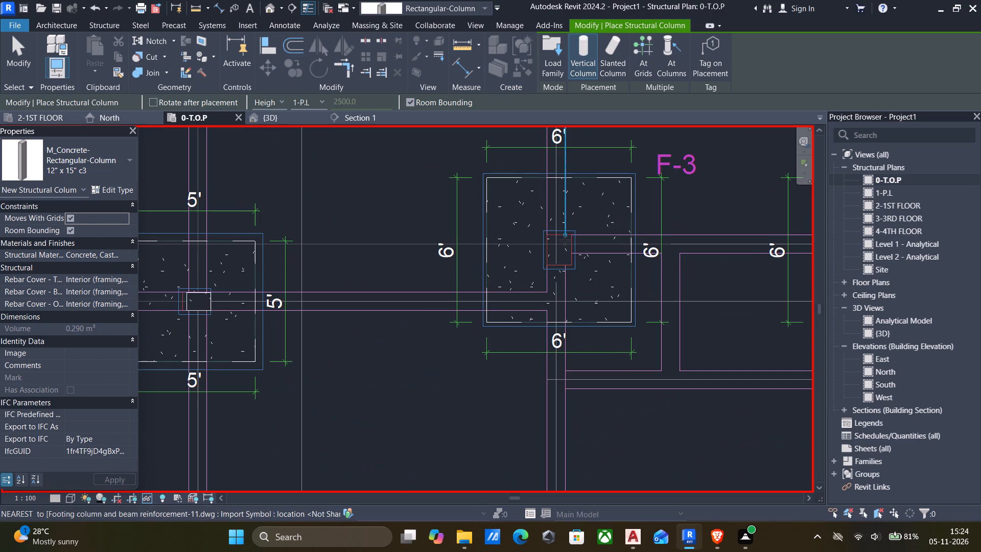
{"action": "scroll", "coordinate": [570, 244], "scroll_direction": "up", "scroll_amount": 4}
{"action": "left_click", "coordinate": [563, 244]}
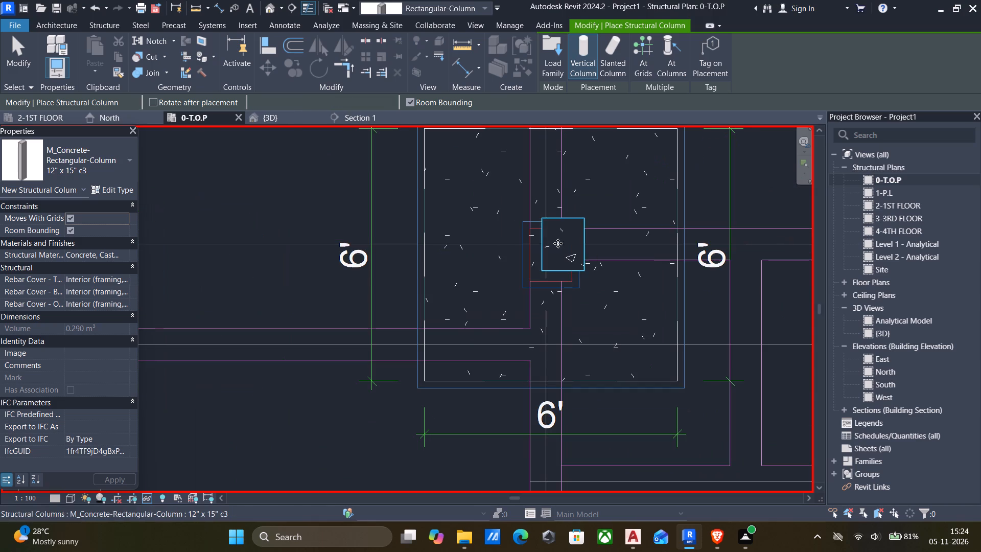
Place 9" x 15" c5 structural columns on the two 6' F-4 footings at the southeast of the plan.
{"action": "scroll", "coordinate": [534, 238], "scroll_direction": "down", "scroll_amount": 7}
{"action": "left_click", "coordinate": [71, 172]}
{"action": "scroll", "coordinate": [104, 231], "scroll_direction": "down", "scroll_amount": 8}
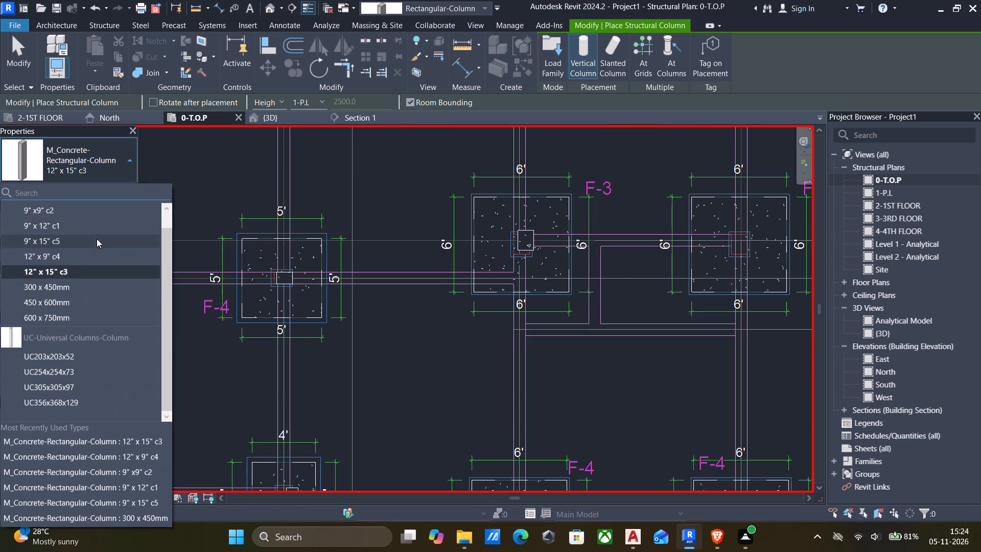
{"action": "left_click", "coordinate": [51, 240]}
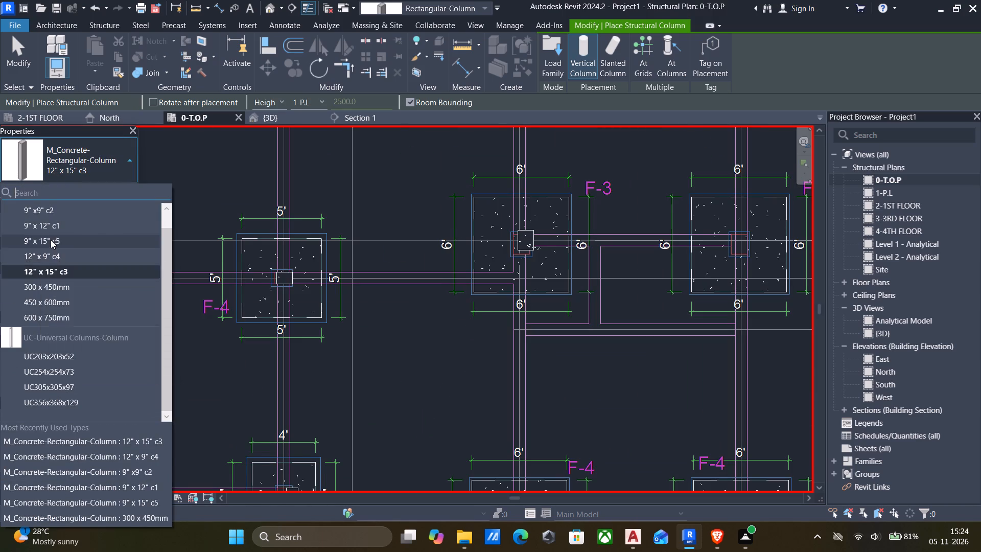
{"action": "scroll", "coordinate": [376, 279], "scroll_direction": "down", "scroll_amount": 6}
{"action": "middle_click_drag", "start_coordinate": [463, 356], "coordinate": [483, 292]}
{"action": "scroll", "coordinate": [464, 319], "scroll_direction": "up", "scroll_amount": 6}
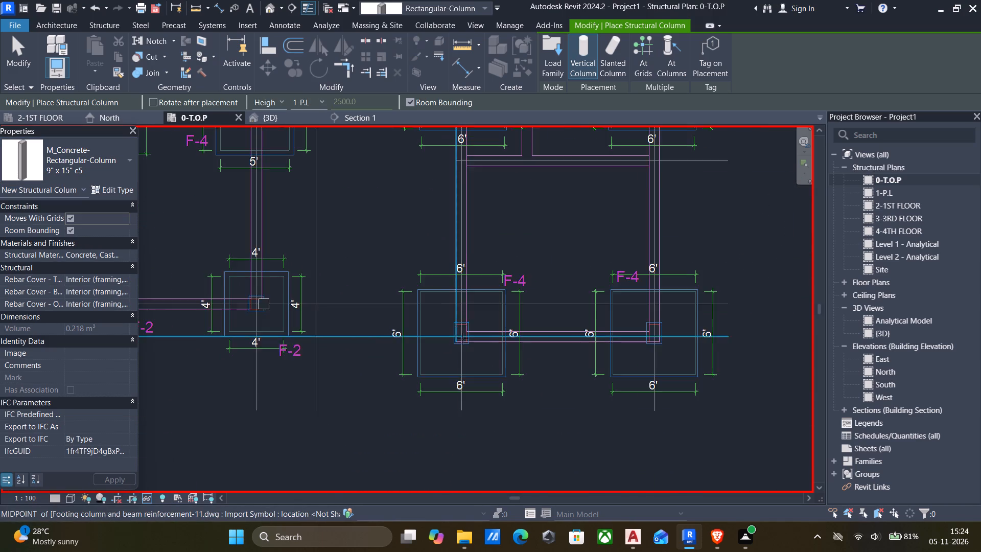
{"action": "scroll", "coordinate": [462, 338], "scroll_direction": "up", "scroll_amount": 7}
{"action": "left_click", "coordinate": [463, 310]}
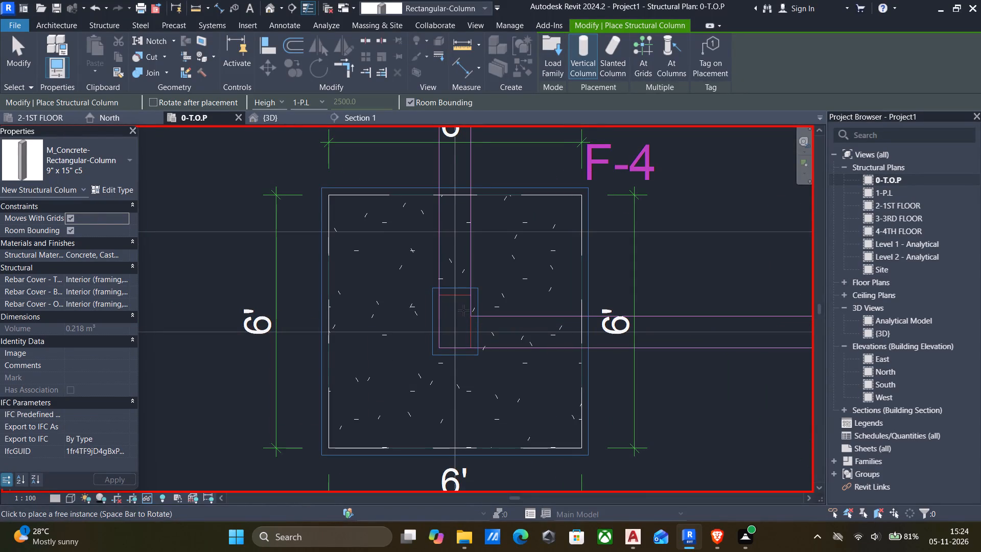
{"action": "scroll", "coordinate": [414, 299], "scroll_direction": "down", "scroll_amount": 5}
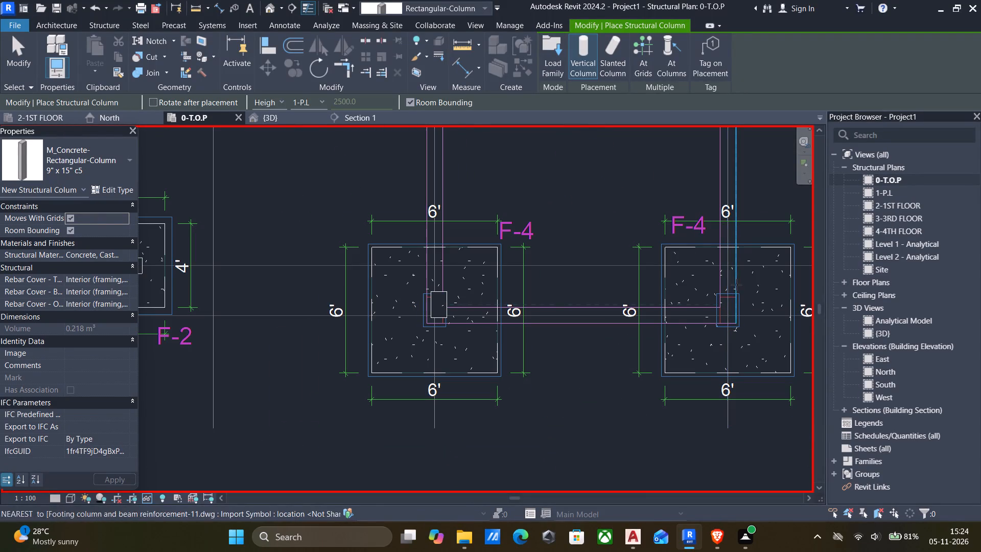
{"action": "scroll", "coordinate": [729, 308], "scroll_direction": "up", "scroll_amount": 5}
{"action": "left_click", "coordinate": [737, 311]}
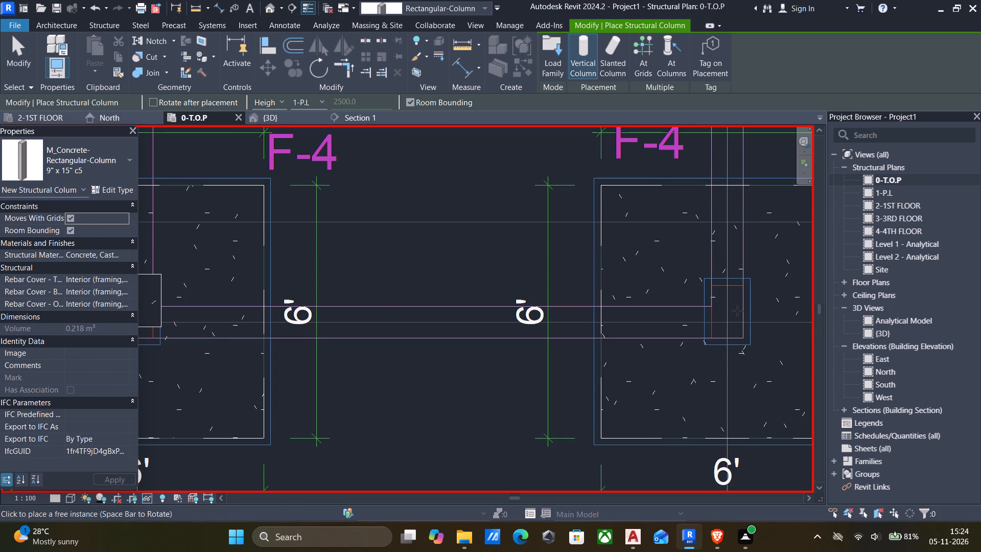
Place a 12" x 15" c3 structural column on the eastern F-3 footing on grid 6 and finish column placement.
{"action": "scroll", "coordinate": [727, 309], "scroll_direction": "down", "scroll_amount": 8}
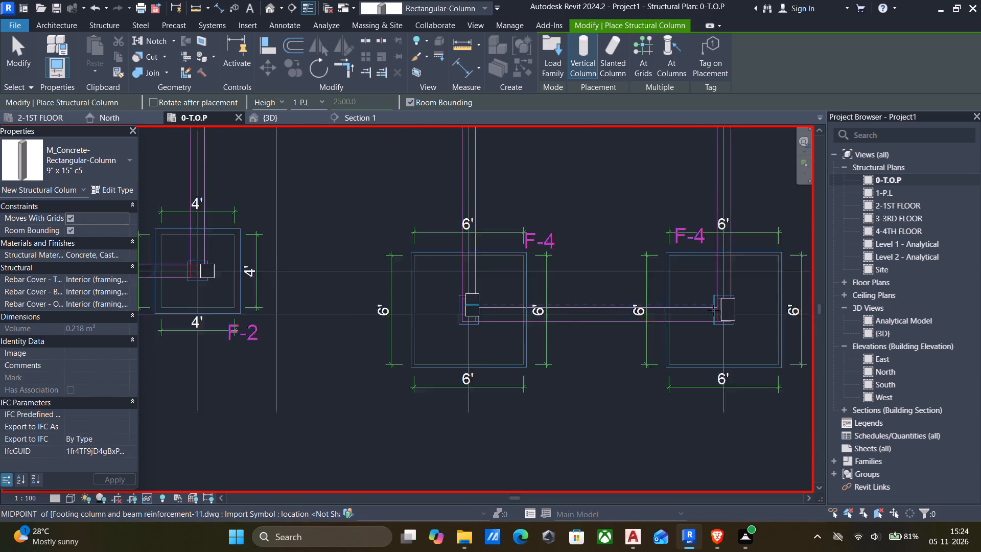
{"action": "scroll", "coordinate": [713, 310], "scroll_direction": "down", "scroll_amount": 2}
{"action": "middle_click", "coordinate": [642, 330]}
{"action": "middle_click_drag", "start_coordinate": [659, 281], "coordinate": [588, 342]}
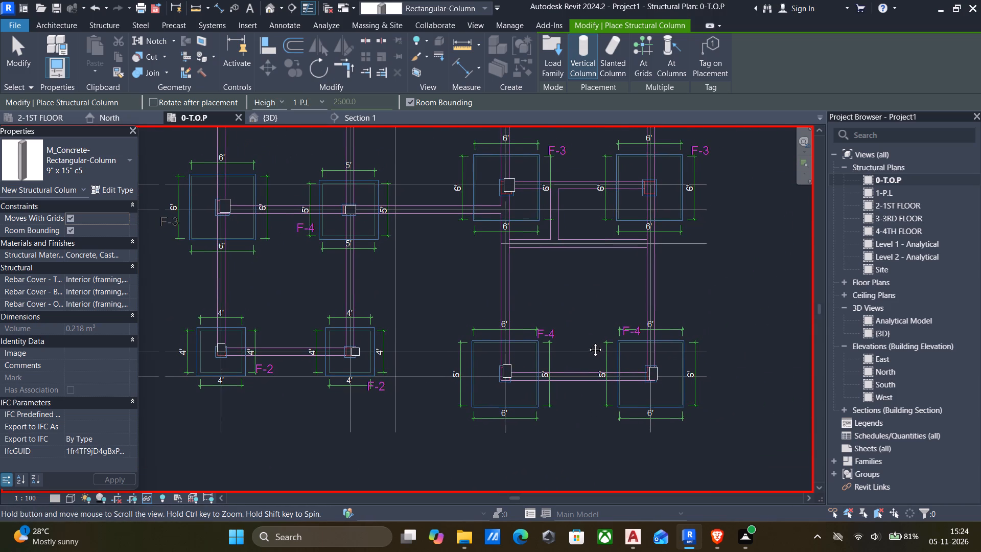
{"action": "middle_click_drag", "start_coordinate": [588, 342], "coordinate": [589, 342]}
{"action": "middle_click_drag", "start_coordinate": [687, 225], "coordinate": [665, 287]}
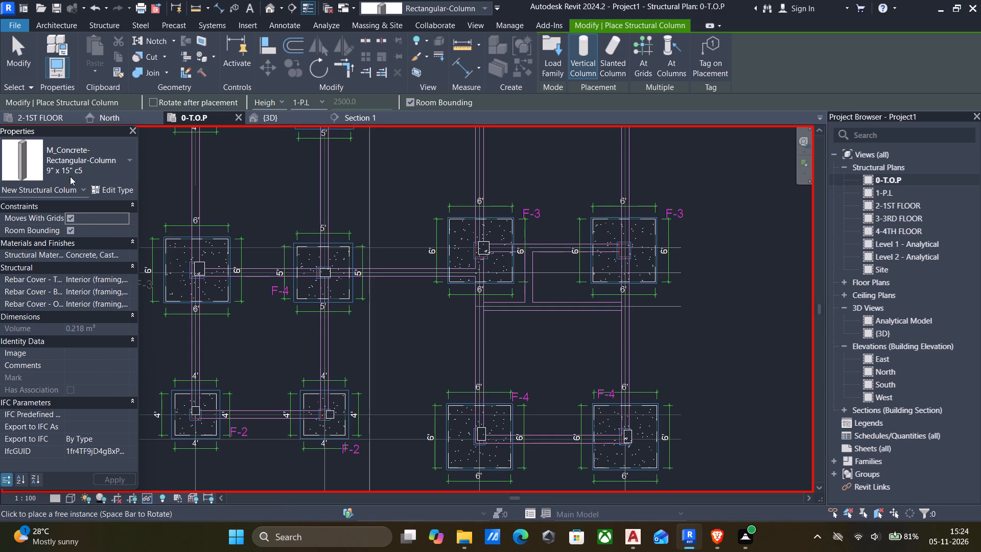
{"action": "left_click", "coordinate": [81, 165]}
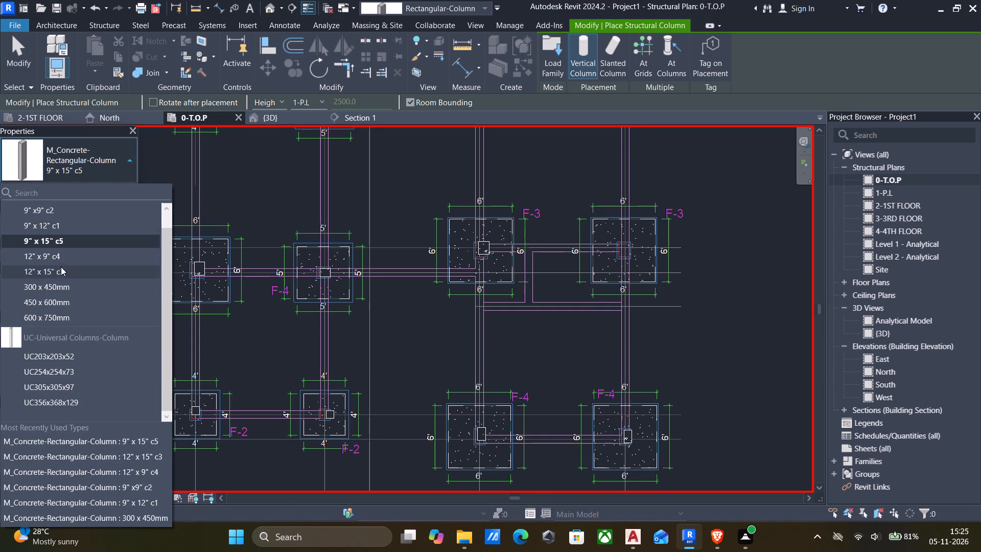
{"action": "left_click", "coordinate": [58, 270]}
{"action": "scroll", "coordinate": [624, 255], "scroll_direction": "up", "scroll_amount": 7}
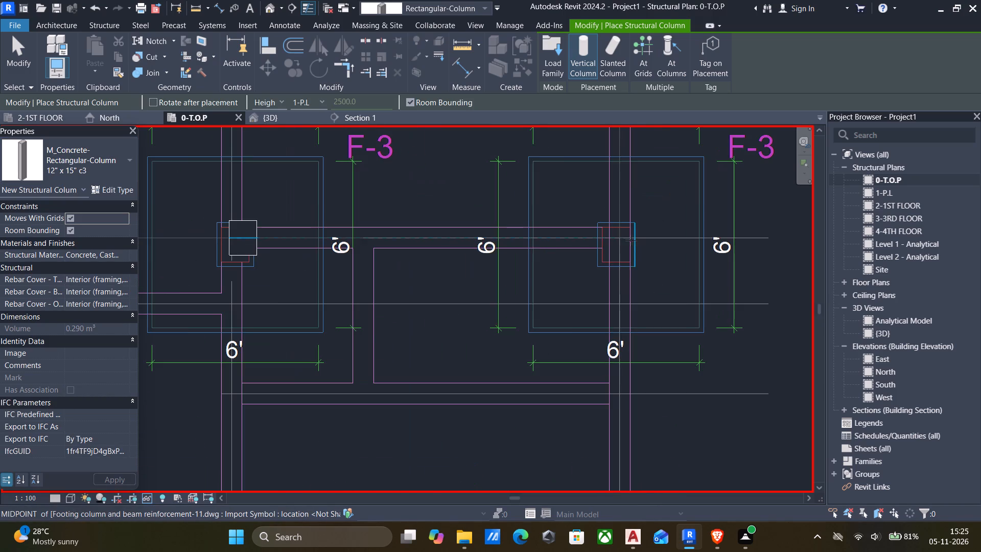
{"action": "left_click", "coordinate": [624, 239]}
{"action": "scroll", "coordinate": [623, 239], "scroll_direction": "down", "scroll_amount": 13}
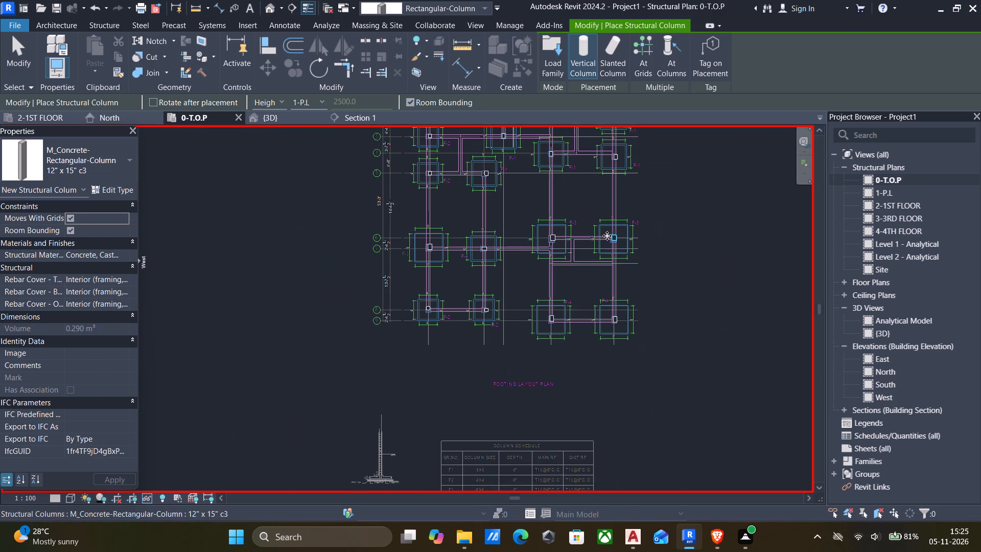
{"action": "middle_click_drag", "start_coordinate": [571, 248], "coordinate": [562, 279]}
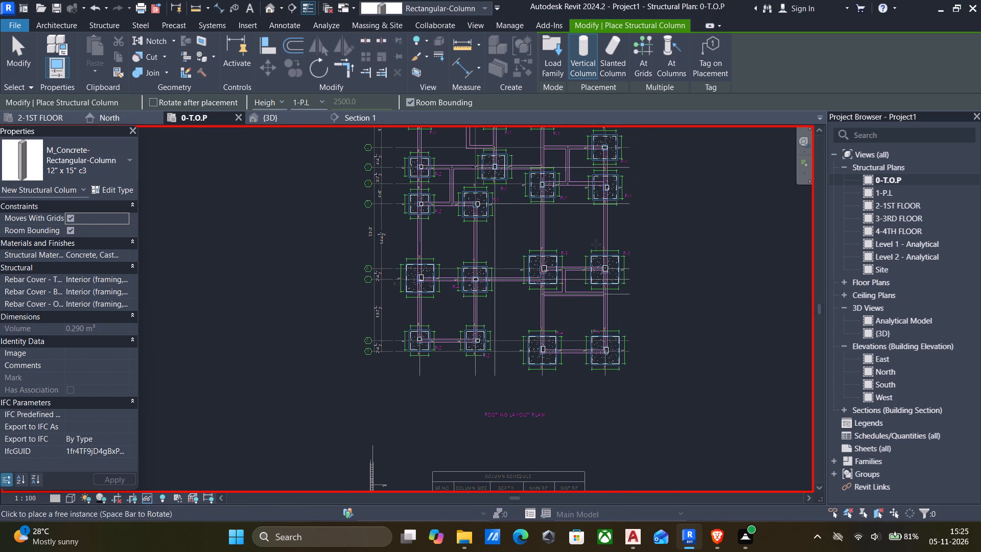
{"action": "middle_click_drag", "start_coordinate": [596, 246], "coordinate": [594, 268]}
{"action": "scroll", "coordinate": [605, 226], "scroll_direction": "up", "scroll_amount": 4}
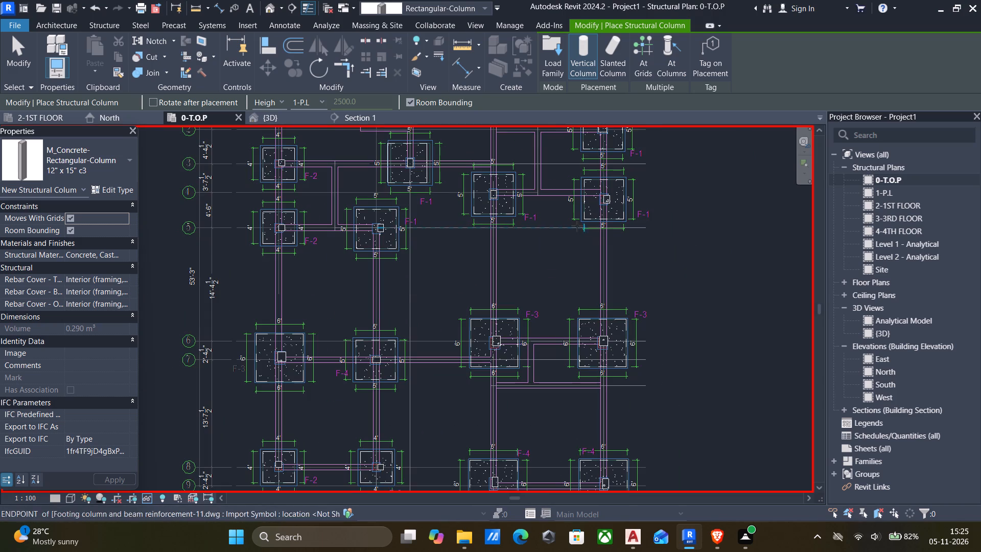
{"action": "key", "text": "Escape"}
{"action": "scroll", "coordinate": [507, 231], "scroll_direction": "down", "scroll_amount": 3}
{"action": "key", "text": "Escape"}
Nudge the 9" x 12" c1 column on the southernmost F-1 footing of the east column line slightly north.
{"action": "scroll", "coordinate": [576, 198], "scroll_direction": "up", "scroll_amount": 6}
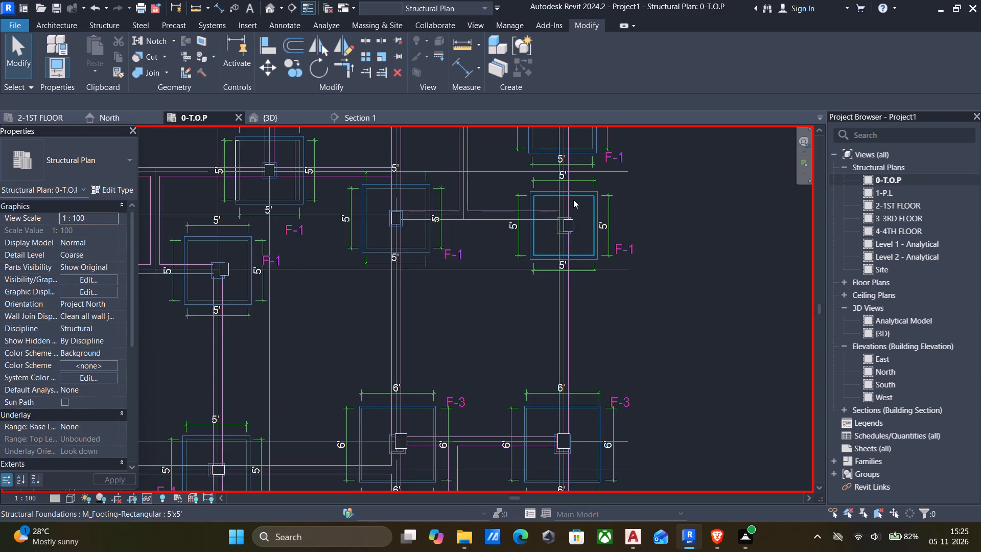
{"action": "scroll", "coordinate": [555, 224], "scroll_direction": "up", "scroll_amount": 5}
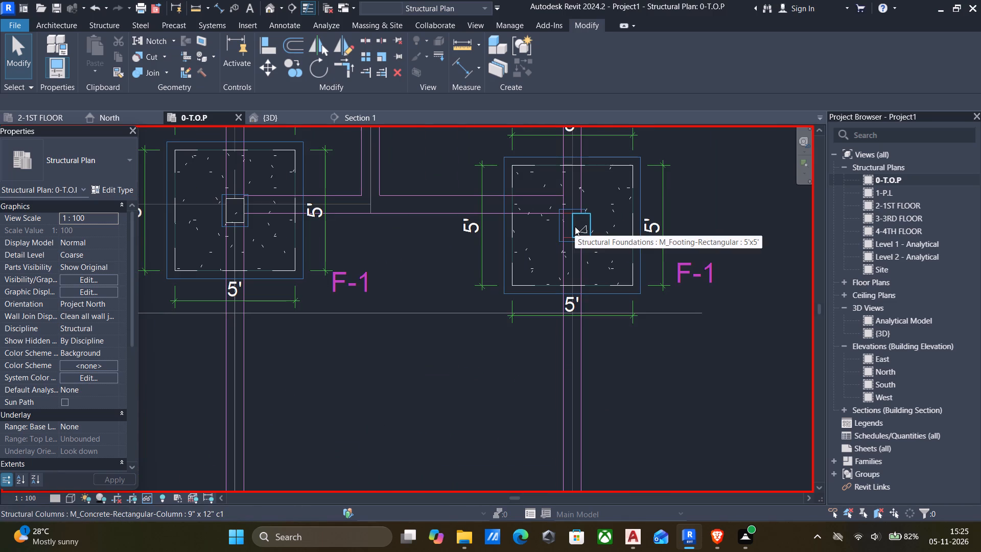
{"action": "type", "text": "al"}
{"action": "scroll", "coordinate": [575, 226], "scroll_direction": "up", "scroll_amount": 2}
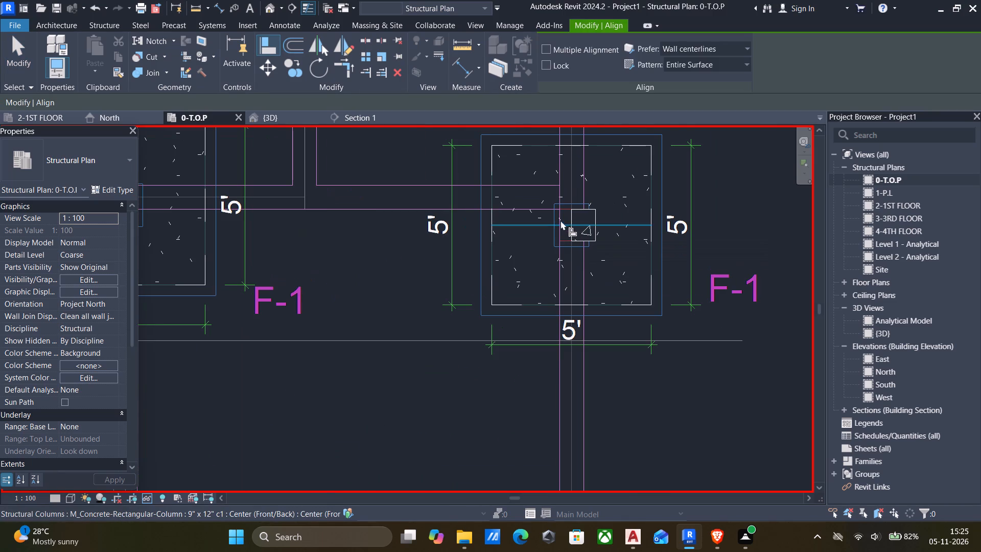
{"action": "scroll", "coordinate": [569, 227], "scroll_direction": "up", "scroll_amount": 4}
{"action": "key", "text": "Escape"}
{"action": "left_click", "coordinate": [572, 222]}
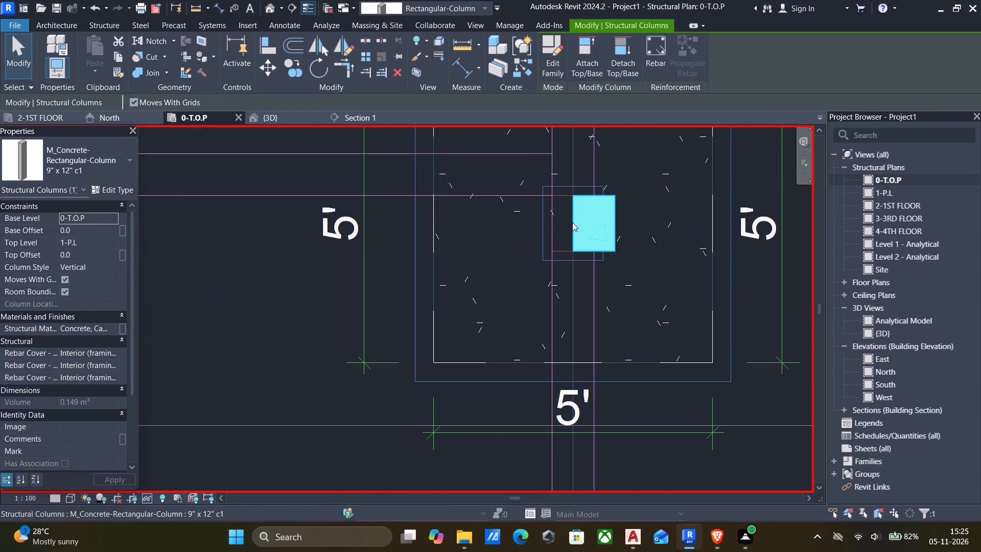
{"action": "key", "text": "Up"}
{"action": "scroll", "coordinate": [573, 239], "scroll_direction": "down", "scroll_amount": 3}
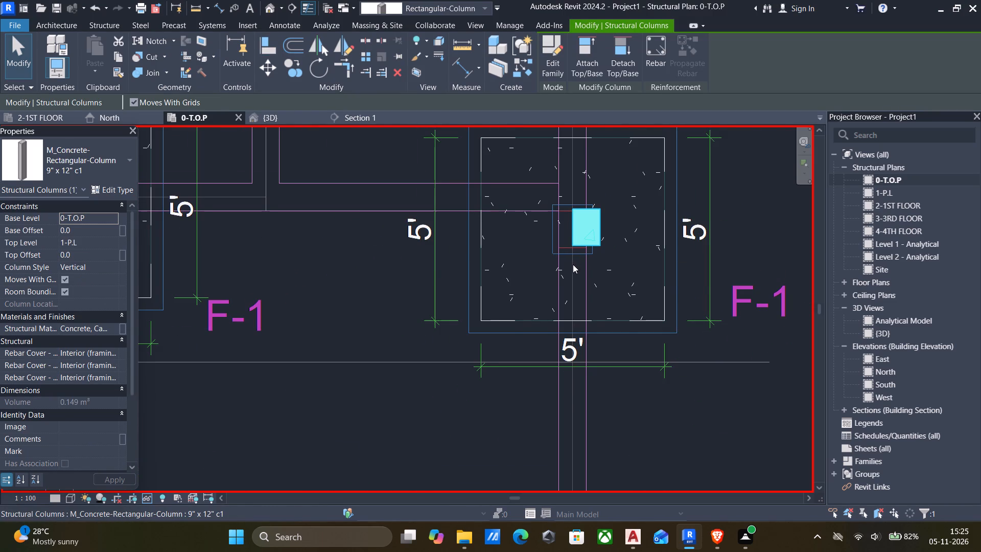
Align the left/right centre of that 5'x5' F-1 footing to the west edge of the imported column outline.
{"action": "key", "text": "a"}
{"action": "key", "text": "l"}
{"action": "scroll", "coordinate": [562, 249], "scroll_direction": "up", "scroll_amount": 3}
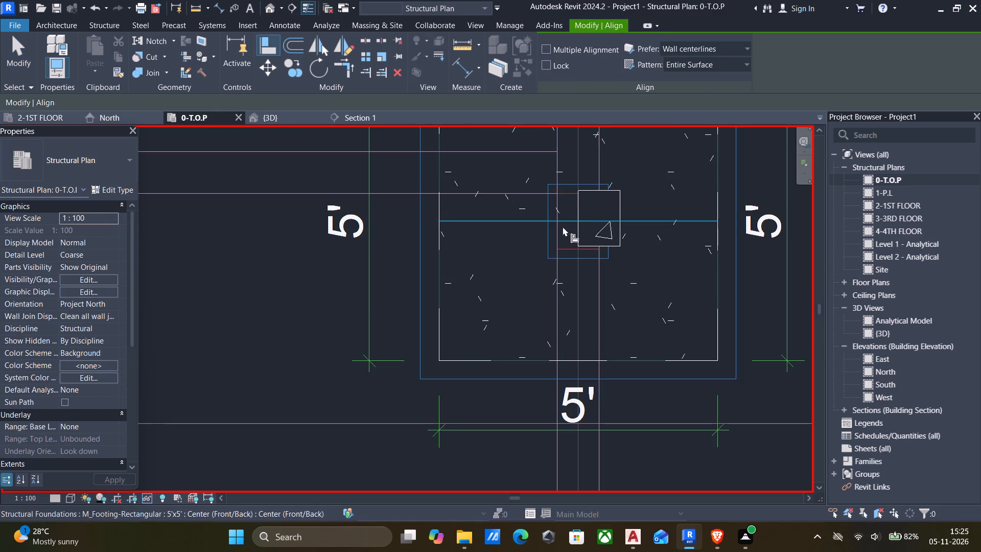
{"action": "left_click", "coordinate": [558, 234]}
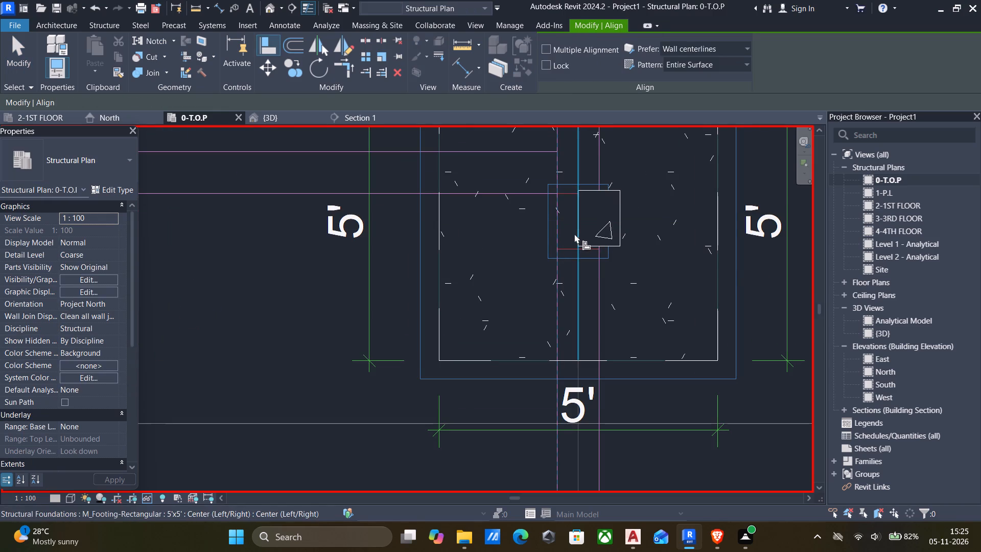
{"action": "left_click", "coordinate": [576, 231]}
Align the south and west faces of the 9" x 12" c1 column on that footing to the imported column outline.
{"action": "scroll", "coordinate": [587, 249], "scroll_direction": "up", "scroll_amount": 10}
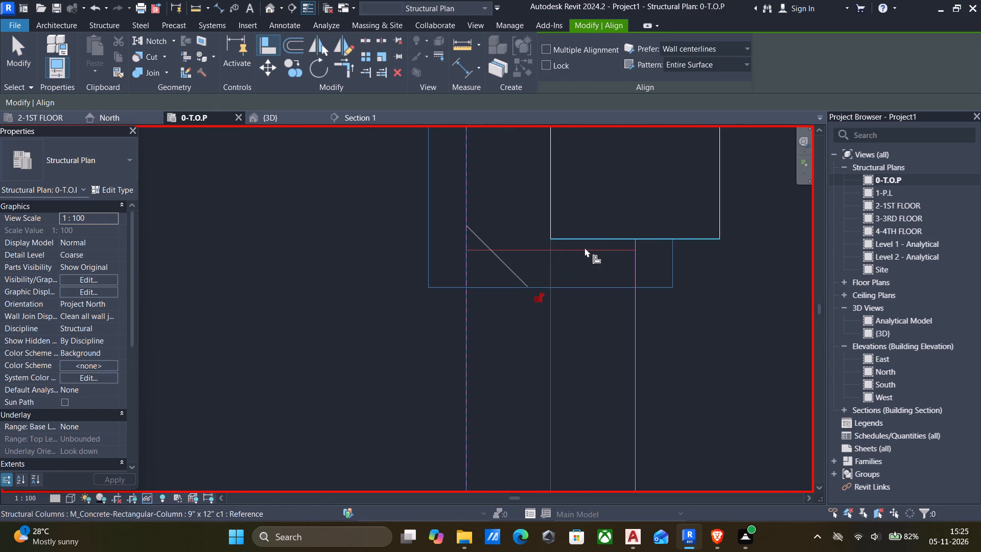
{"action": "left_click", "coordinate": [576, 249]}
{"action": "left_click", "coordinate": [576, 240]}
{"action": "scroll", "coordinate": [574, 242], "scroll_direction": "down", "scroll_amount": 8}
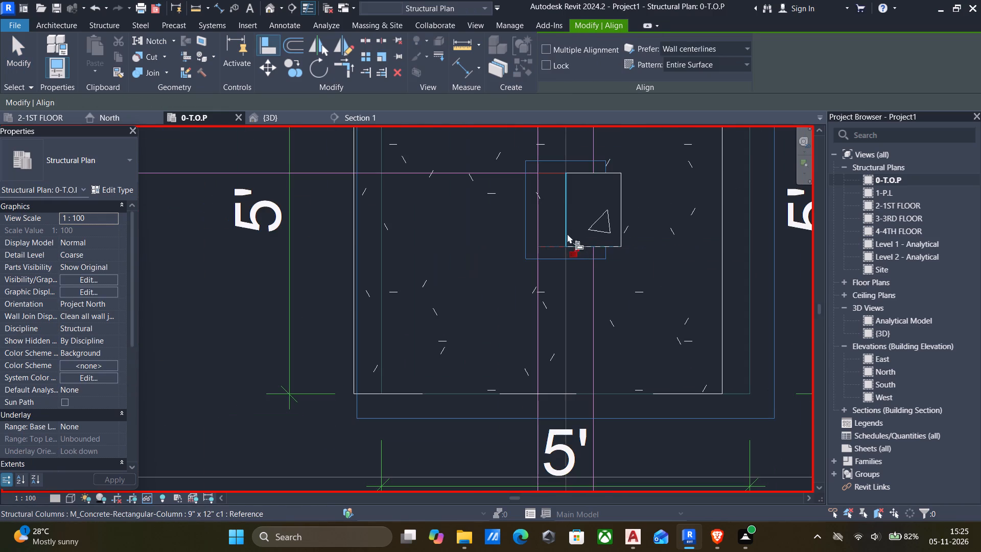
{"action": "left_click", "coordinate": [539, 218]}
{"action": "left_click", "coordinate": [566, 215]}
Align the left/right centre of the 4'x4' F-2 footing on grid 3 to the west edge of the imported column outline.
{"action": "scroll", "coordinate": [568, 216], "scroll_direction": "down", "scroll_amount": 9}
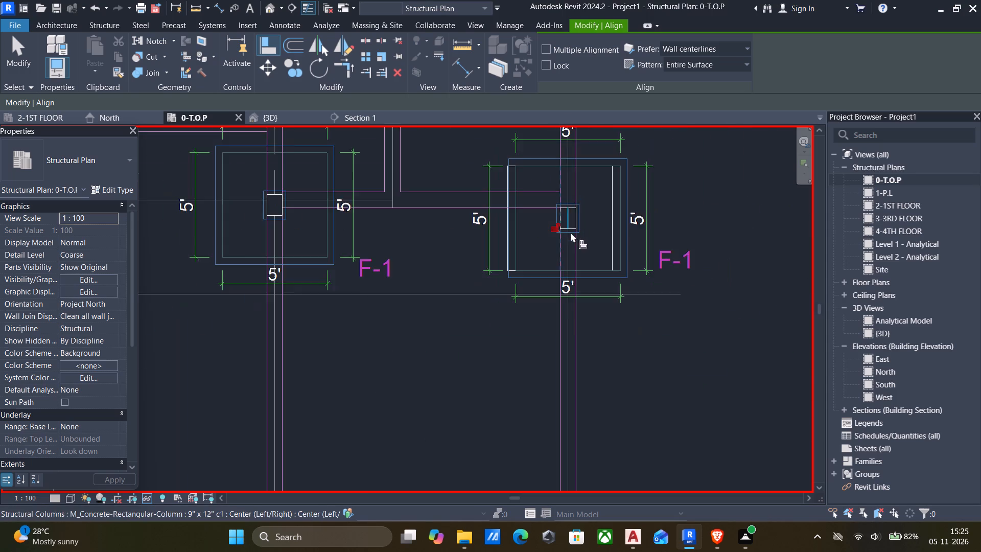
{"action": "scroll", "coordinate": [570, 240], "scroll_direction": "down", "scroll_amount": 6}
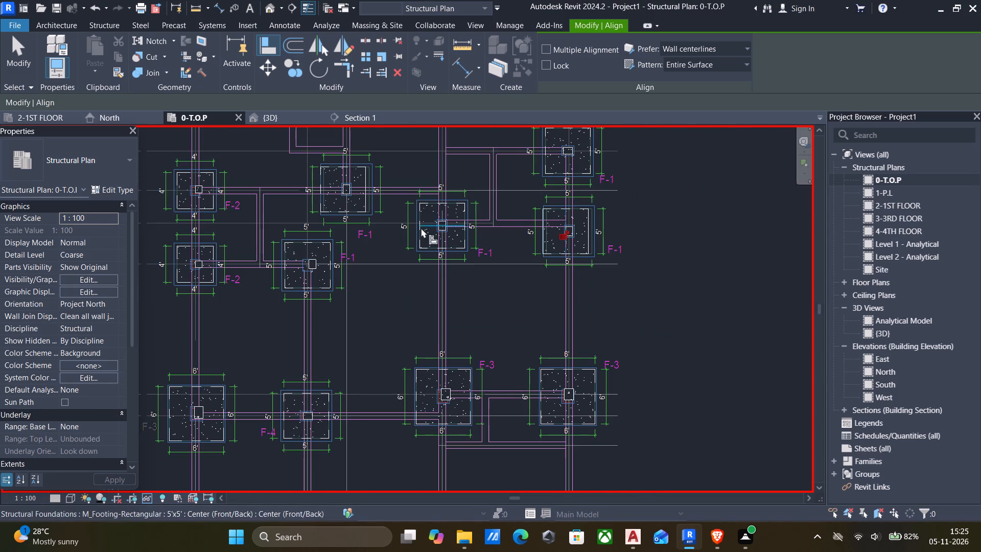
{"action": "scroll", "coordinate": [313, 257], "scroll_direction": "up", "scroll_amount": 16}
{"action": "scroll", "coordinate": [293, 289], "scroll_direction": "down", "scroll_amount": 3}
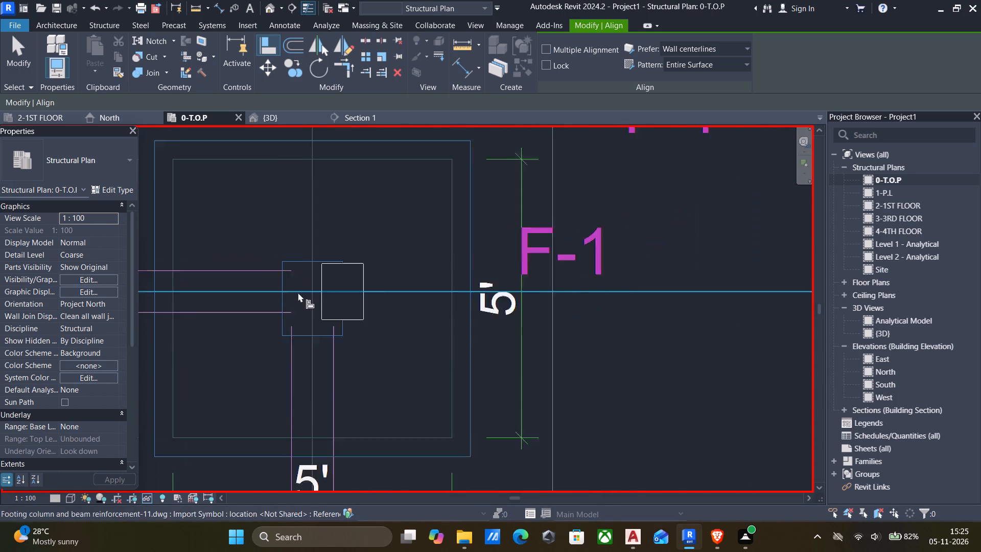
{"action": "scroll", "coordinate": [298, 292], "scroll_direction": "down", "scroll_amount": 1}
{"action": "middle_click_drag", "start_coordinate": [305, 292], "coordinate": [429, 268]}
{"action": "scroll", "coordinate": [442, 292], "scroll_direction": "down", "scroll_amount": 5}
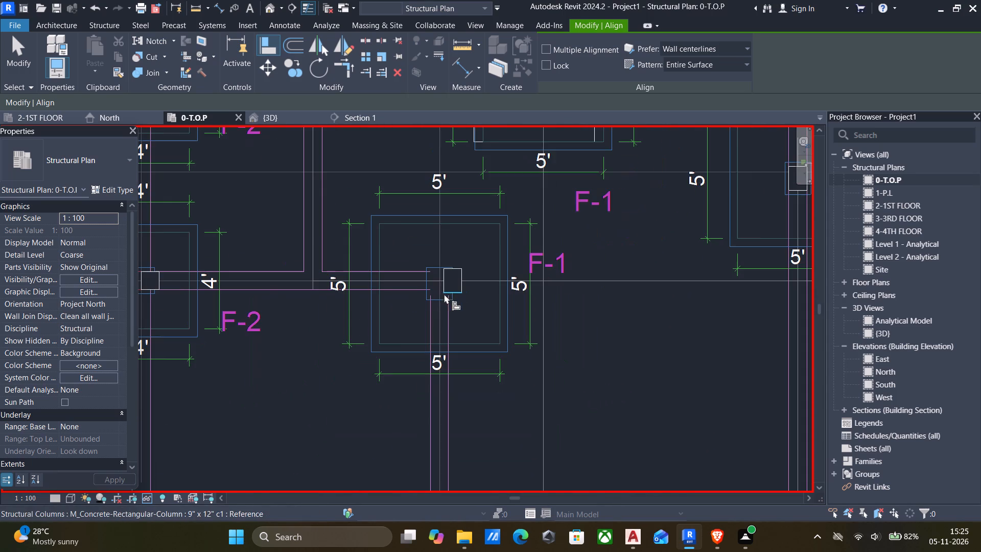
{"action": "scroll", "coordinate": [429, 292], "scroll_direction": "down", "scroll_amount": 3}
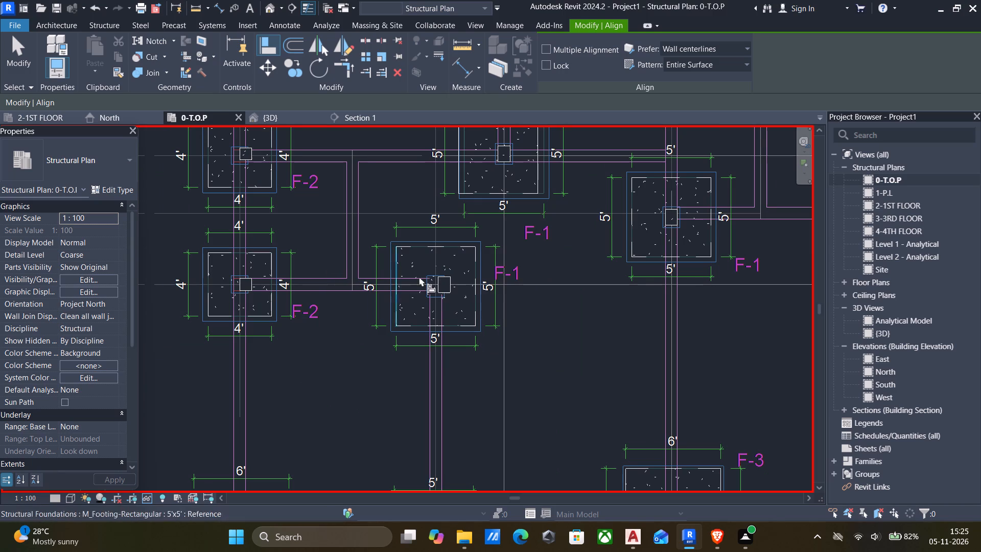
{"action": "scroll", "coordinate": [270, 286], "scroll_direction": "down", "scroll_amount": 1}
{"action": "scroll", "coordinate": [379, 280], "scroll_direction": "up", "scroll_amount": 1}
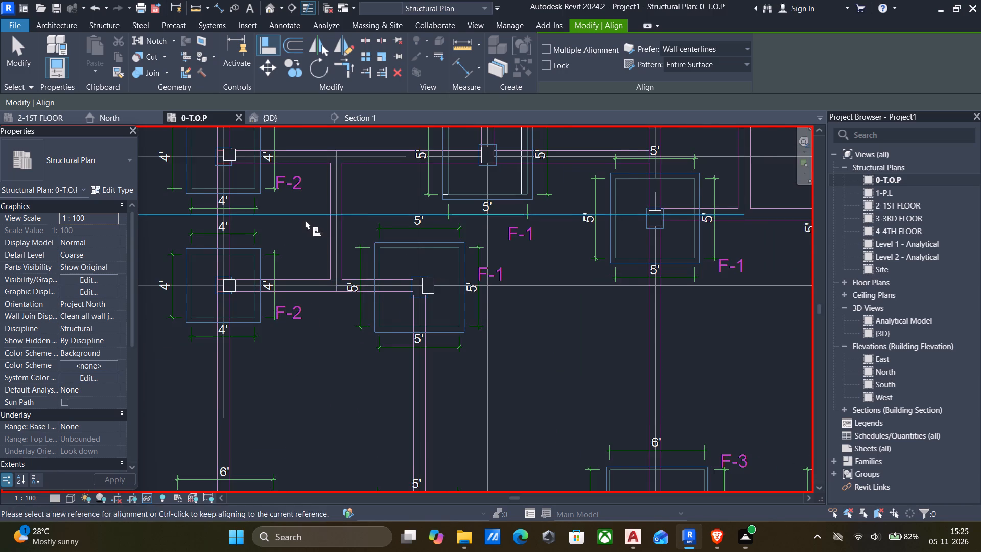
{"action": "middle_click_drag", "start_coordinate": [307, 221], "coordinate": [470, 357]}
{"action": "scroll", "coordinate": [428, 307], "scroll_direction": "down", "scroll_amount": 2}
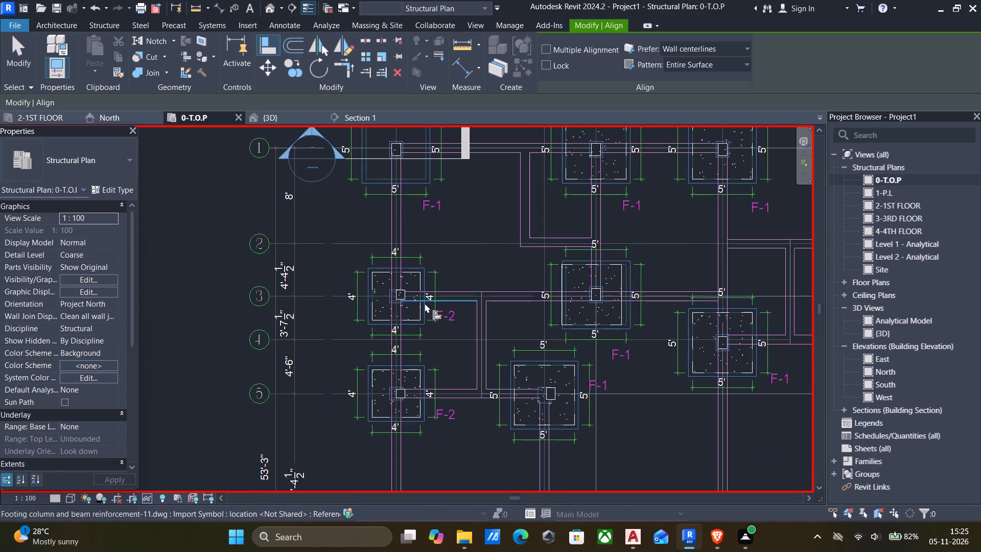
{"action": "scroll", "coordinate": [385, 284], "scroll_direction": "up", "scroll_amount": 11}
{"action": "left_click", "coordinate": [404, 318]}
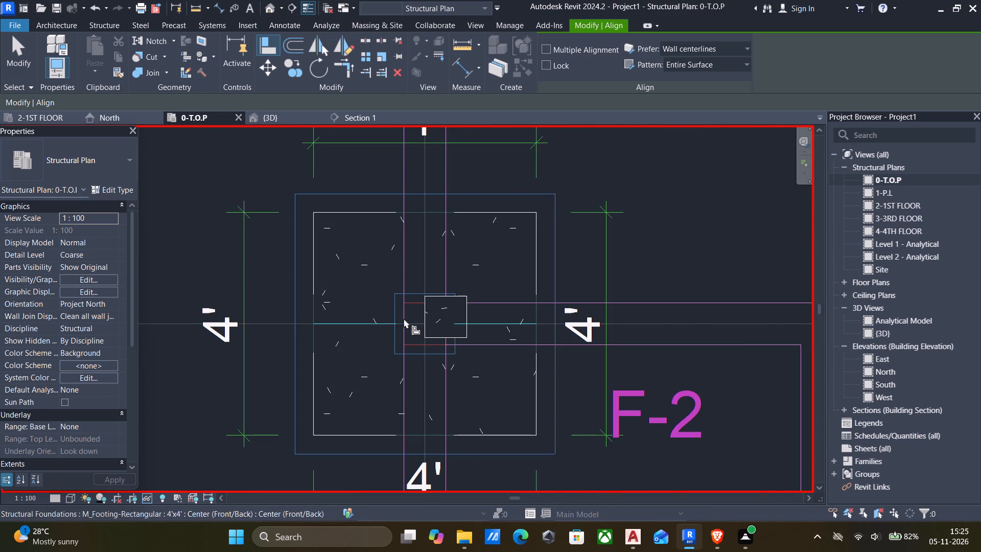
{"action": "left_click", "coordinate": [372, 295]}
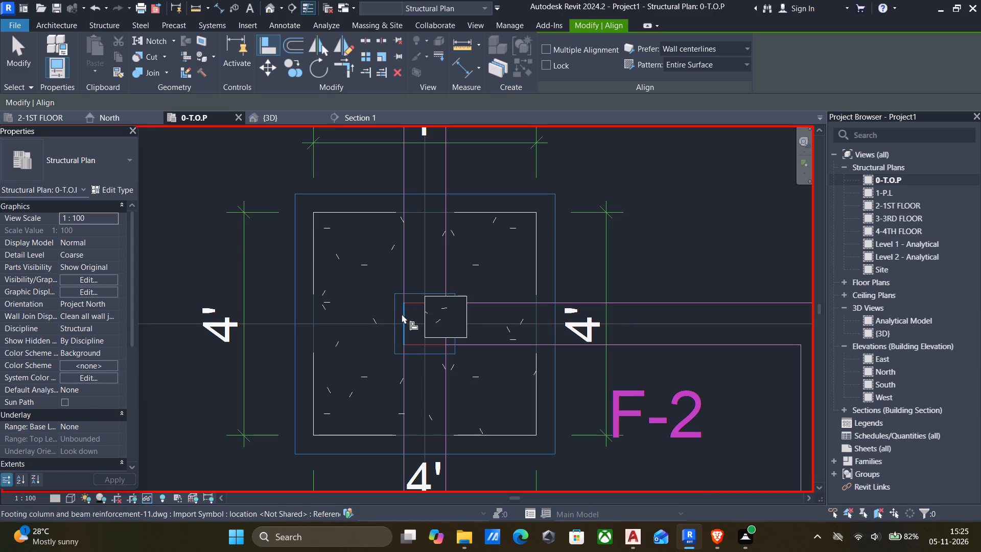
{"action": "left_click", "coordinate": [402, 314]}
{"action": "left_click", "coordinate": [423, 316]}
Align the south and west faces of the 9" x9" c2 column on that grid 3 footing to the imported column outline.
{"action": "scroll", "coordinate": [433, 342], "scroll_direction": "up", "scroll_amount": 5}
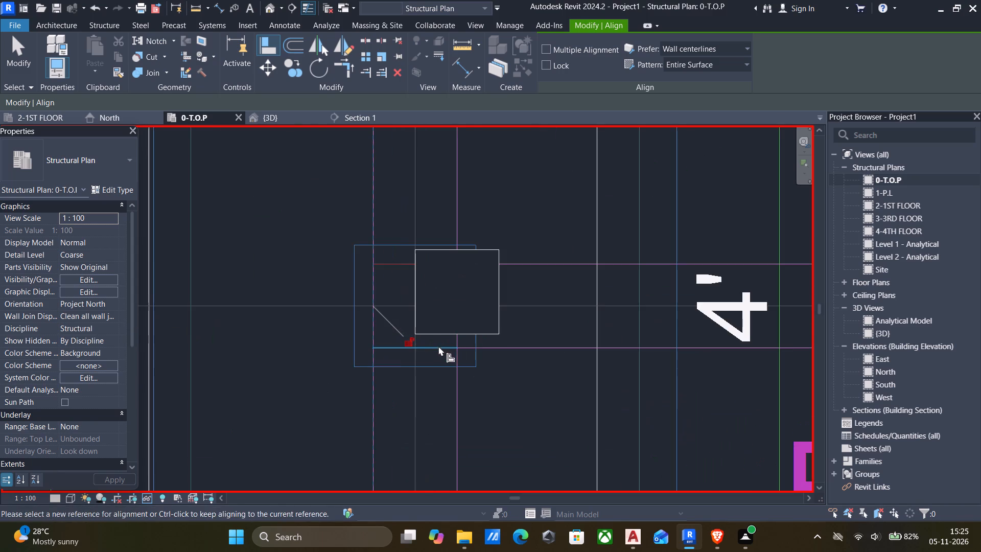
{"action": "left_click", "coordinate": [439, 348]}
{"action": "left_click", "coordinate": [440, 336]}
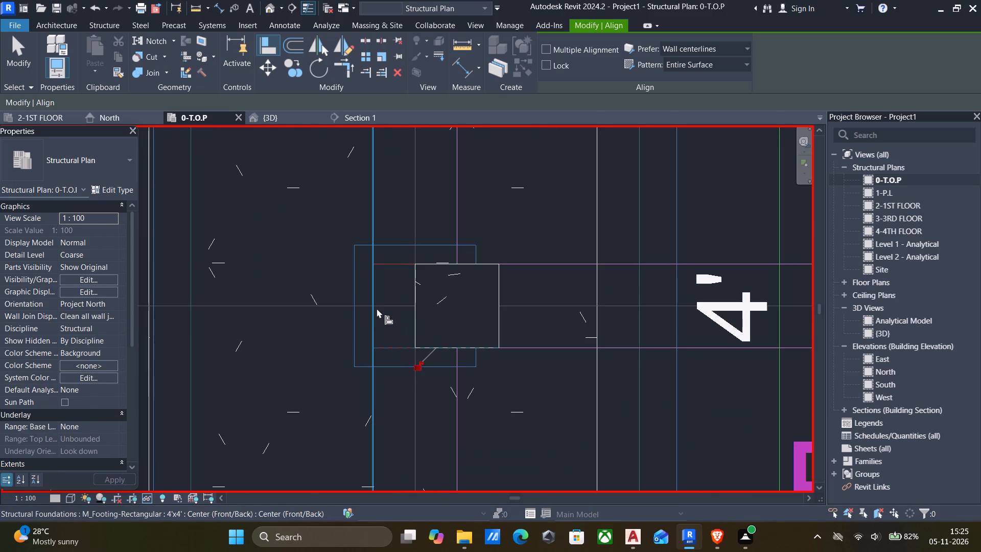
{"action": "left_click", "coordinate": [376, 319]}
{"action": "left_click", "coordinate": [414, 321]}
{"action": "scroll", "coordinate": [414, 321], "scroll_direction": "down", "scroll_amount": 7}
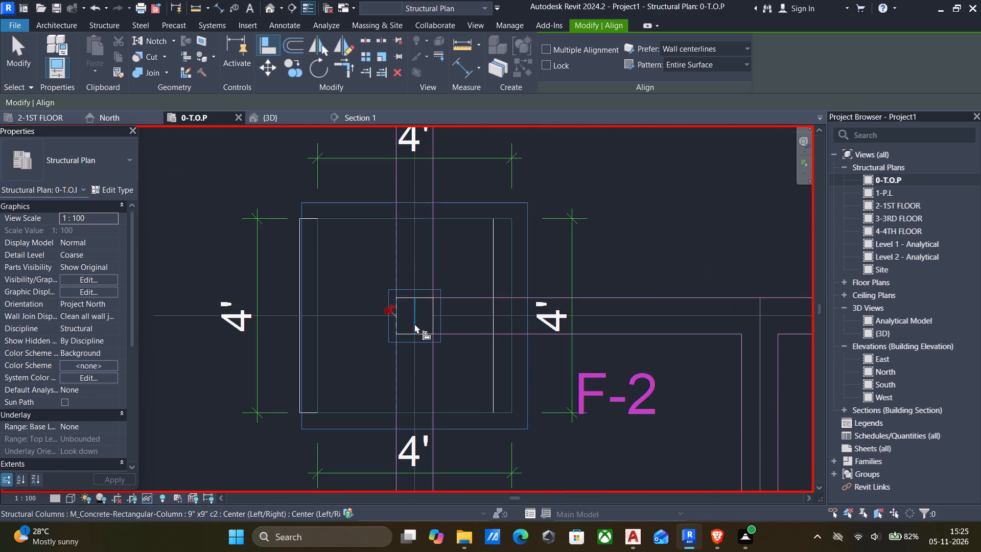
Align the left/right centre of the 4'x4' F-2 footing on grid 5 to the west edge of the imported column outline.
{"action": "scroll", "coordinate": [414, 324], "scroll_direction": "down", "scroll_amount": 7}
{"action": "middle_click_drag", "start_coordinate": [426, 395], "coordinate": [458, 271]}
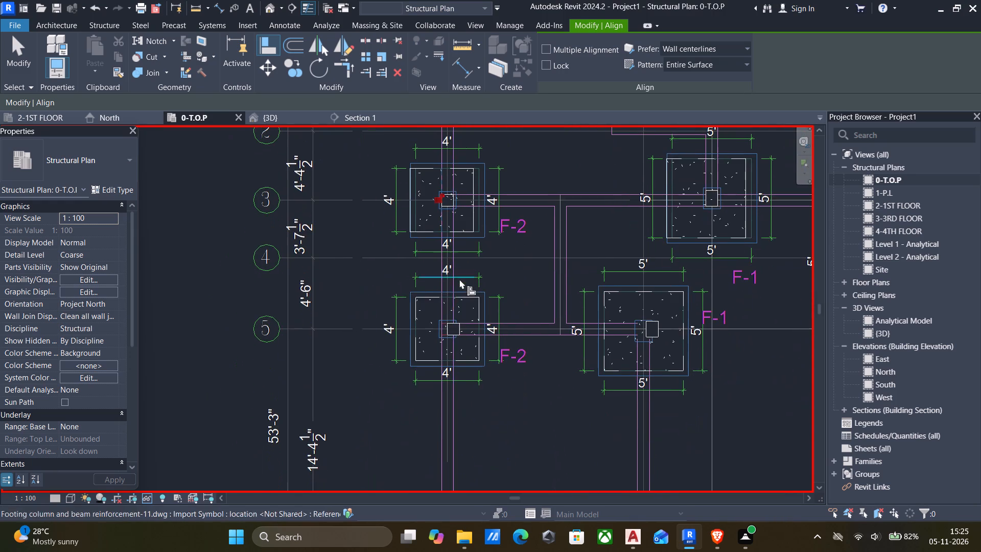
{"action": "scroll", "coordinate": [438, 319], "scroll_direction": "up", "scroll_amount": 16}
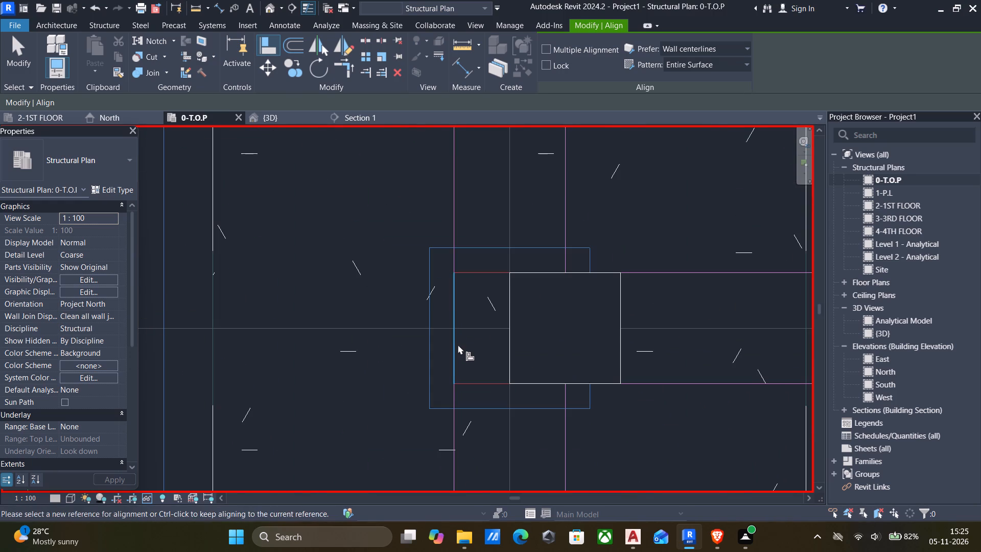
{"action": "left_click", "coordinate": [454, 344]}
{"action": "left_click", "coordinate": [512, 349]}
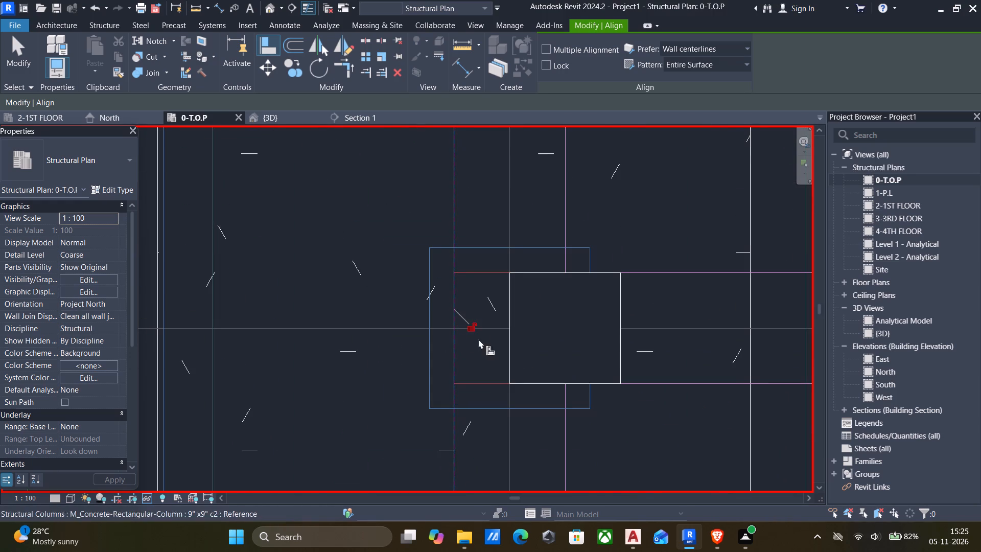
Align the west face of the 9" x9" c2 column on that grid 5 footing to the imported column outline.
{"action": "left_click", "coordinate": [452, 345]}
{"action": "left_click", "coordinate": [512, 346]}
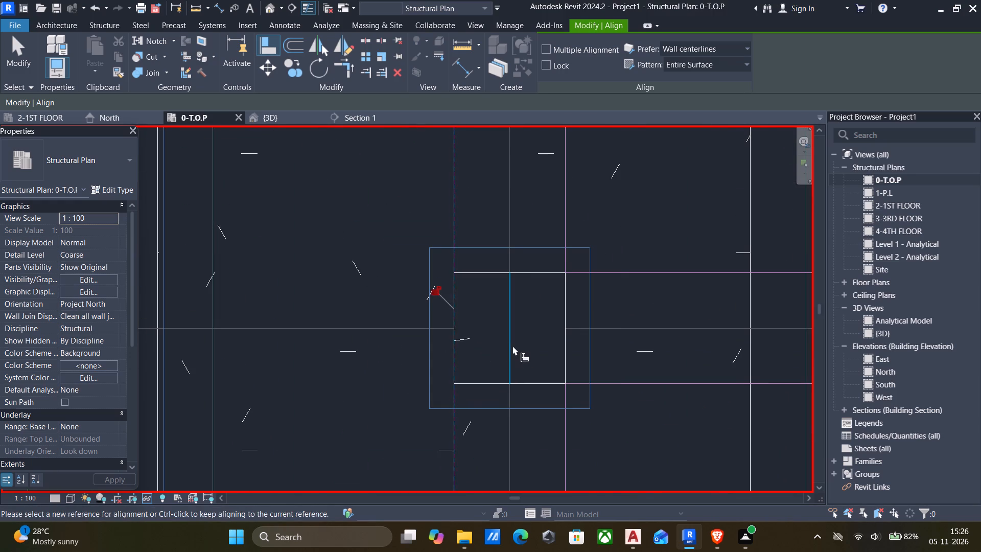
Align the west and south faces of the 12" x 15" c3 column on the eastern F-3 footing on grid 6 to its imported outline.
{"action": "scroll", "coordinate": [512, 346], "scroll_direction": "down", "scroll_amount": 14}
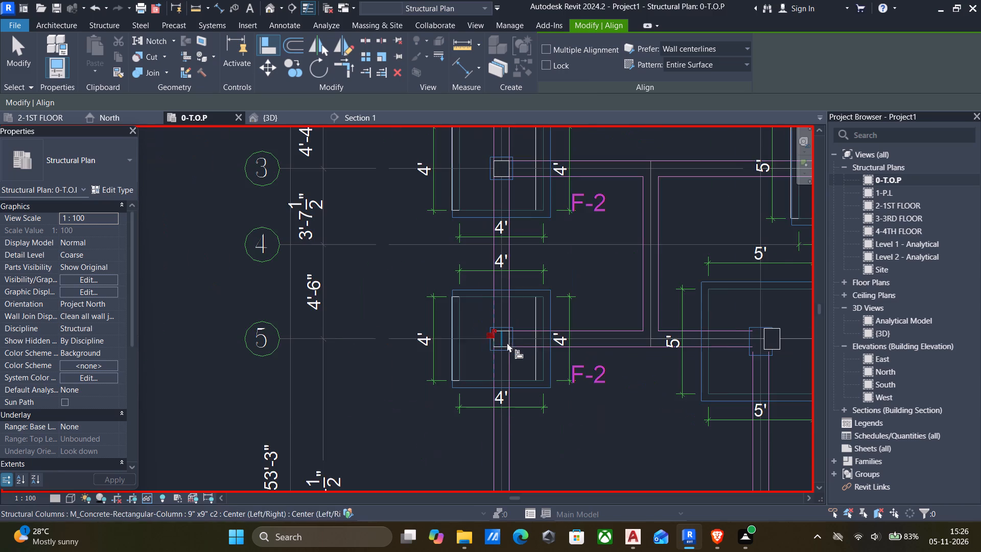
{"action": "scroll", "coordinate": [544, 343], "scroll_direction": "down", "scroll_amount": 3}
{"action": "scroll", "coordinate": [705, 346], "scroll_direction": "up", "scroll_amount": 9}
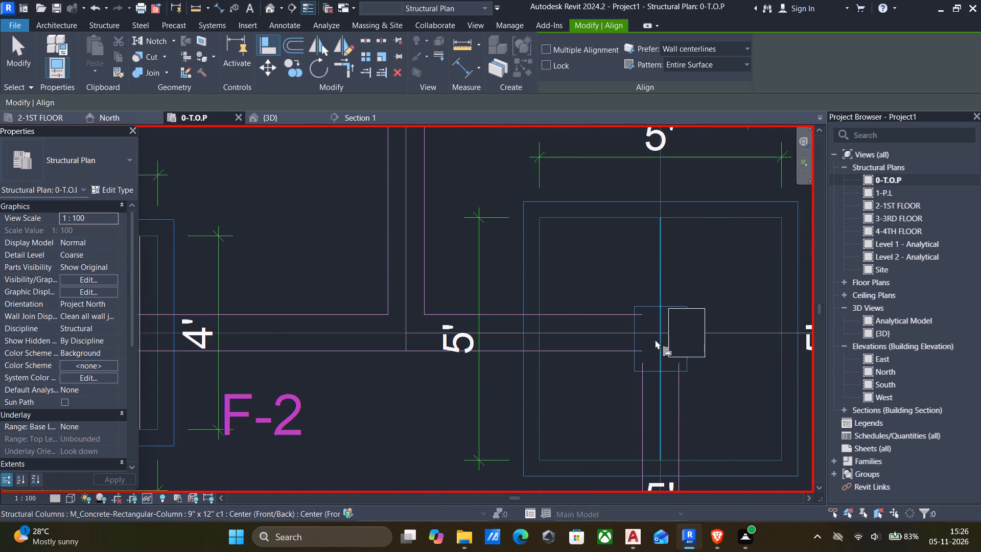
{"action": "scroll", "coordinate": [661, 362], "scroll_direction": "down", "scroll_amount": 10}
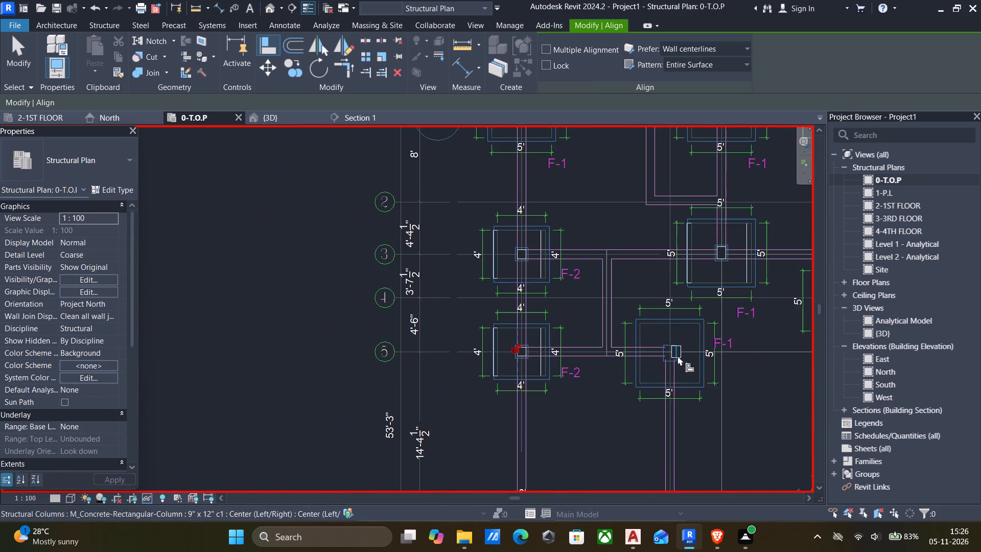
{"action": "middle_click_drag", "start_coordinate": [680, 353], "coordinate": [408, 300]}
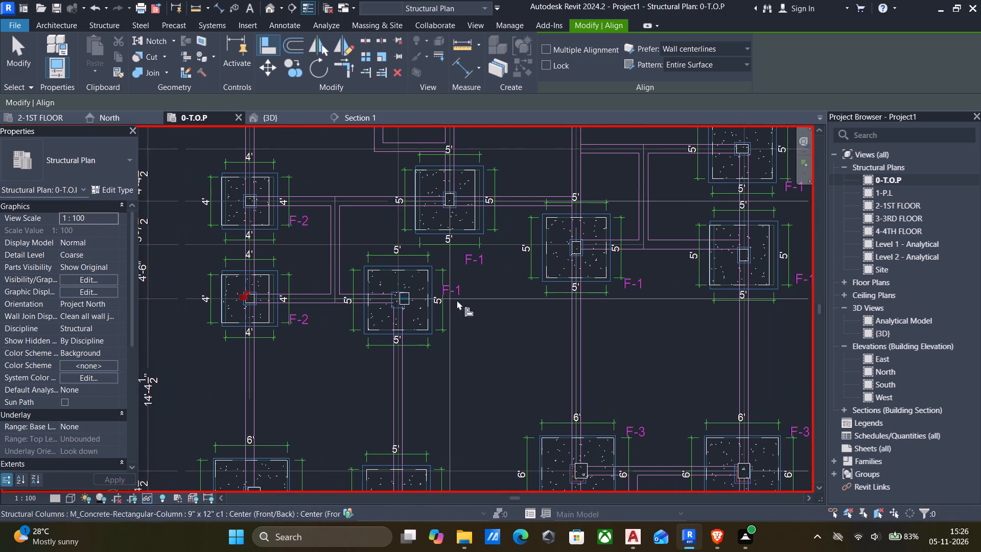
{"action": "middle_click_drag", "start_coordinate": [616, 350], "coordinate": [617, 285]}
{"action": "middle_click_drag", "start_coordinate": [645, 350], "coordinate": [585, 300]}
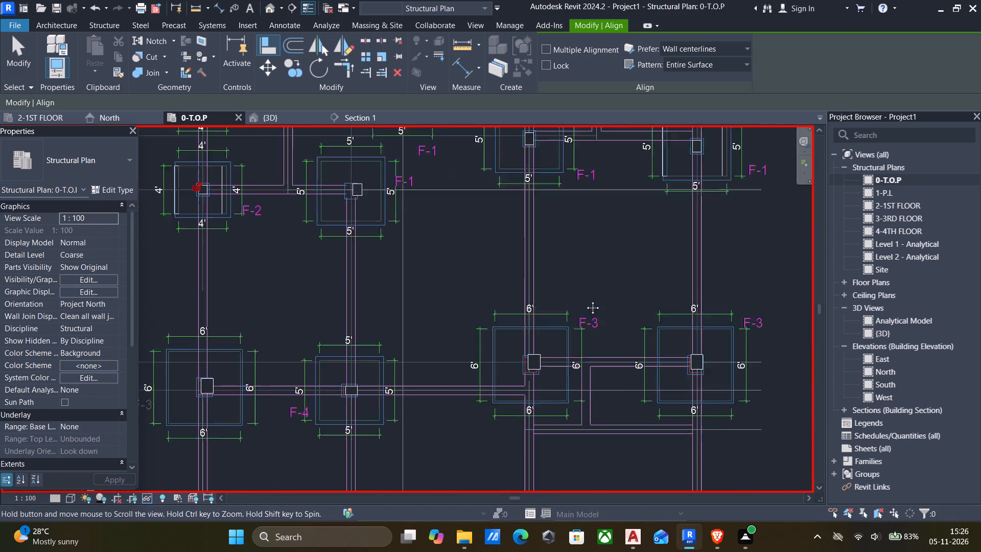
{"action": "middle_click_drag", "start_coordinate": [585, 300], "coordinate": [559, 295]}
{"action": "scroll", "coordinate": [650, 360], "scroll_direction": "up", "scroll_amount": 14}
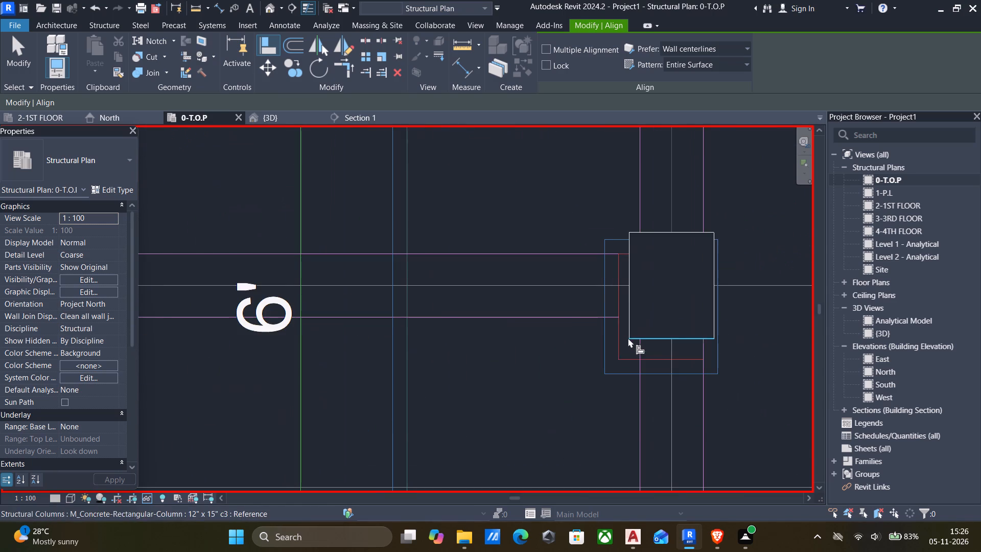
{"action": "left_click", "coordinate": [620, 336]}
{"action": "left_click", "coordinate": [629, 334]}
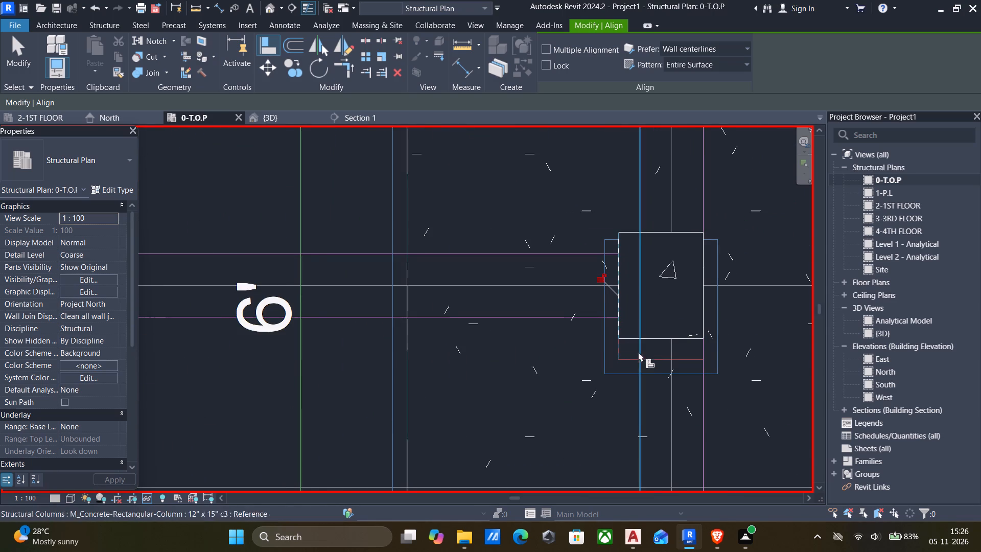
{"action": "left_click", "coordinate": [651, 362]}
{"action": "left_click", "coordinate": [651, 340]}
Align the west and south faces of the 12" x 15" c3 column on the western F-3 footing on grid 6 to its imported outline.
{"action": "scroll", "coordinate": [647, 341], "scroll_direction": "down", "scroll_amount": 8}
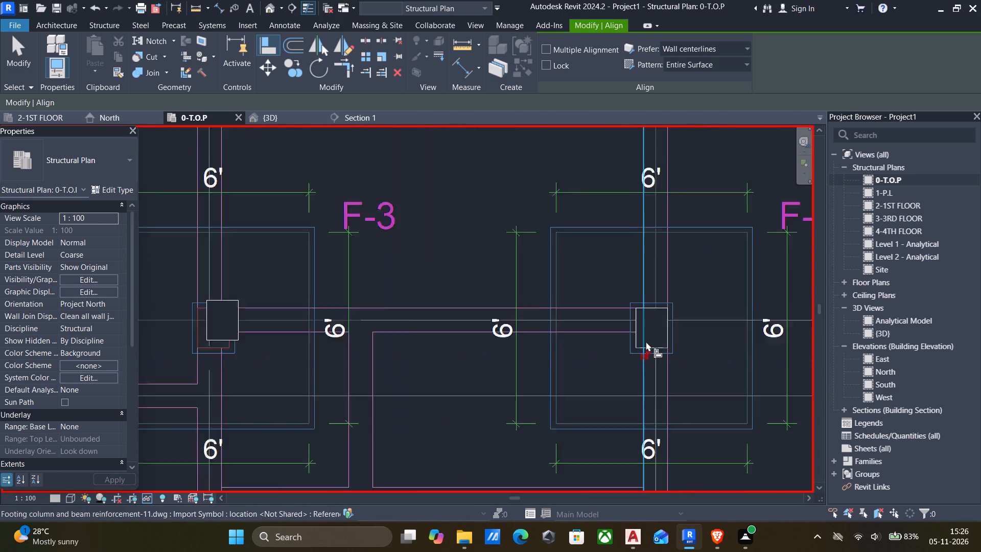
{"action": "scroll", "coordinate": [605, 343], "scroll_direction": "down", "scroll_amount": 7}
{"action": "scroll", "coordinate": [558, 364], "scroll_direction": "down", "scroll_amount": 2}
{"action": "scroll", "coordinate": [498, 350], "scroll_direction": "up", "scroll_amount": 4}
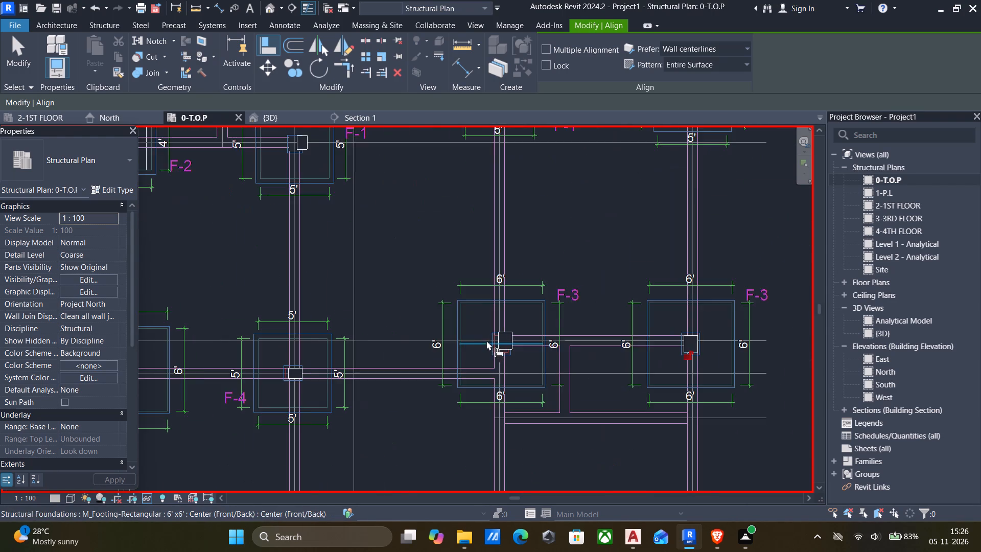
{"action": "scroll", "coordinate": [488, 342], "scroll_direction": "up", "scroll_amount": 14}
{"action": "left_click", "coordinate": [494, 337]}
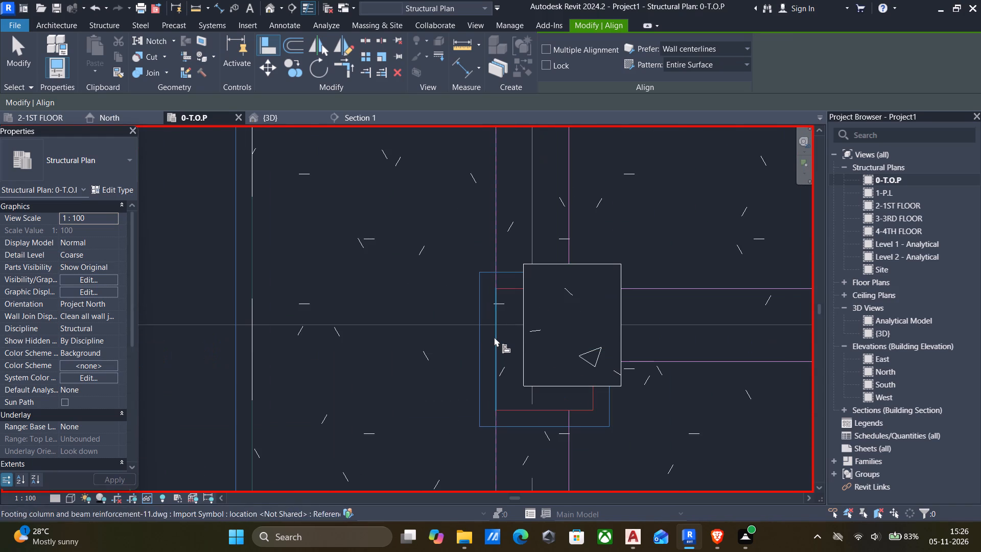
{"action": "left_click", "coordinate": [522, 337]}
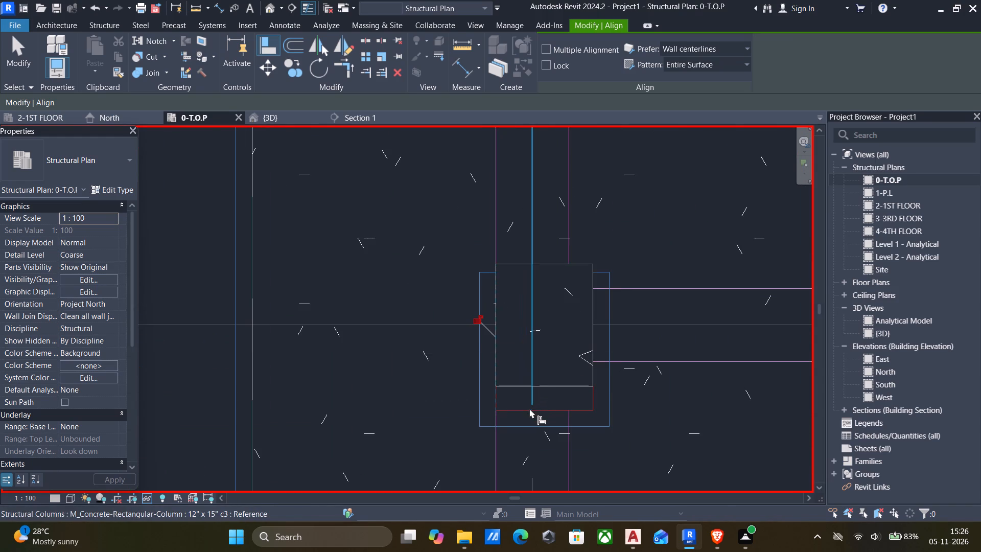
{"action": "scroll", "coordinate": [540, 409], "scroll_direction": "up", "scroll_amount": 3}
{"action": "left_click", "coordinate": [573, 409]}
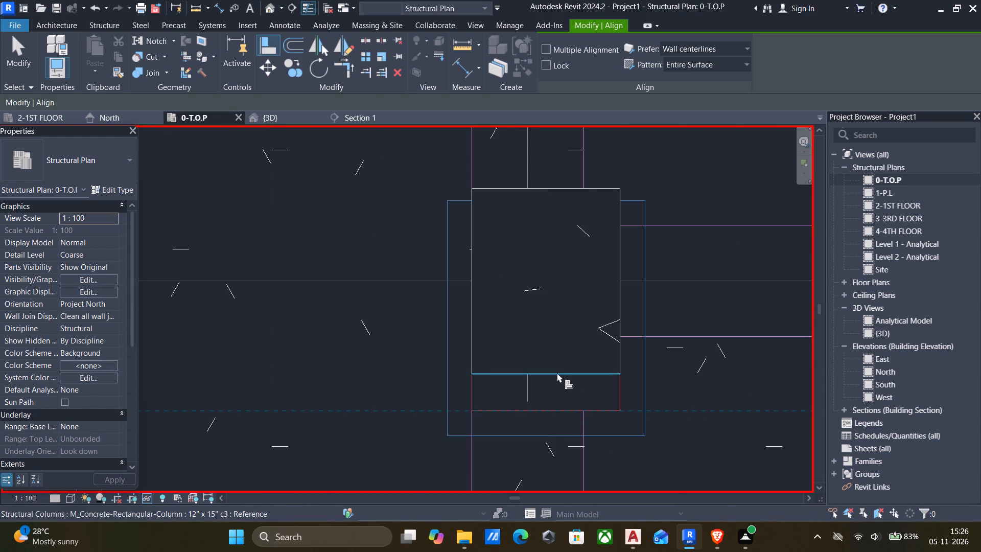
{"action": "left_click", "coordinate": [557, 373]}
Exit the Align command and dismiss the project save reminder without saving.
{"action": "scroll", "coordinate": [557, 372], "scroll_direction": "down", "scroll_amount": 20}
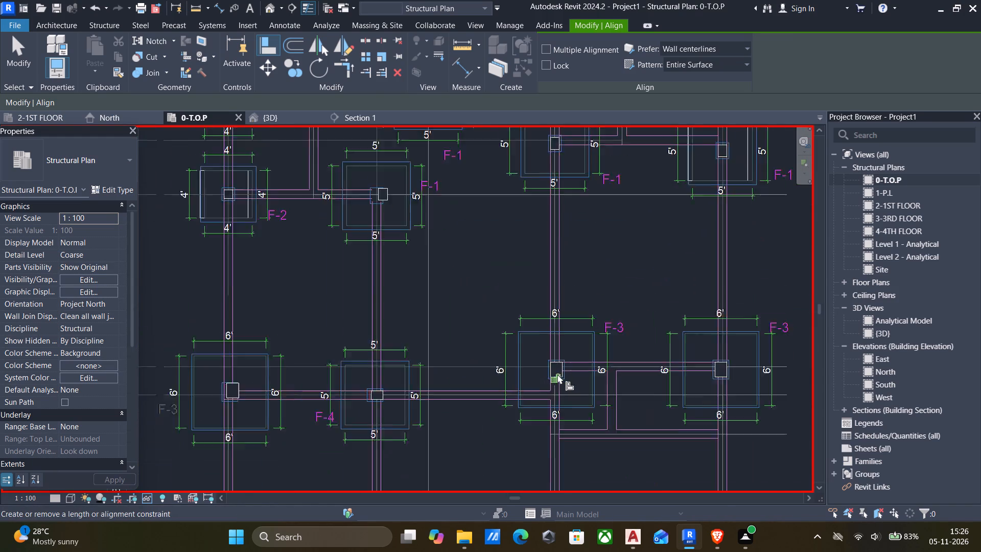
{"action": "scroll", "coordinate": [557, 374], "scroll_direction": "down", "scroll_amount": 1}
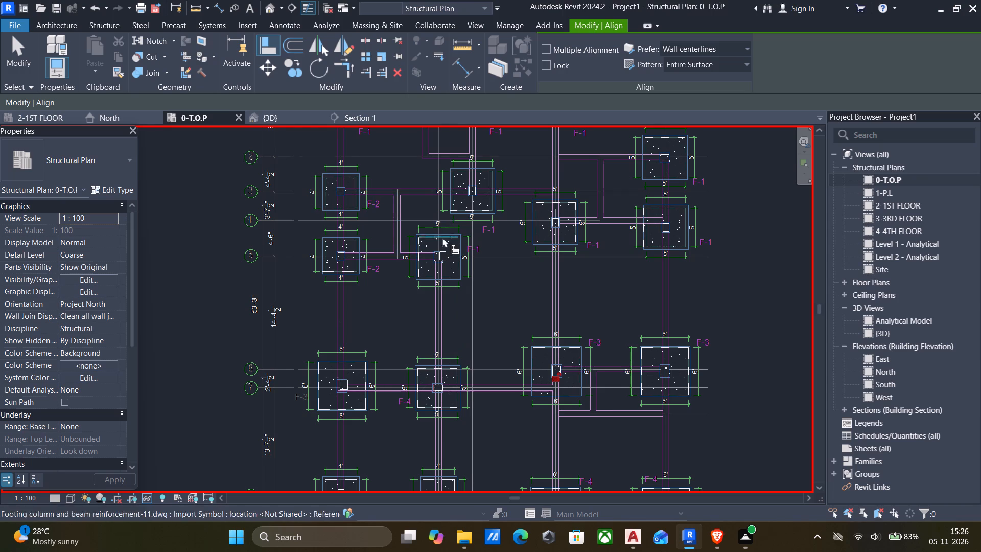
{"action": "scroll", "coordinate": [434, 255], "scroll_direction": "up", "scroll_amount": 3}
{"action": "middle_click_drag", "start_coordinate": [432, 281], "coordinate": [437, 266]}
{"action": "middle_click", "coordinate": [431, 266]}
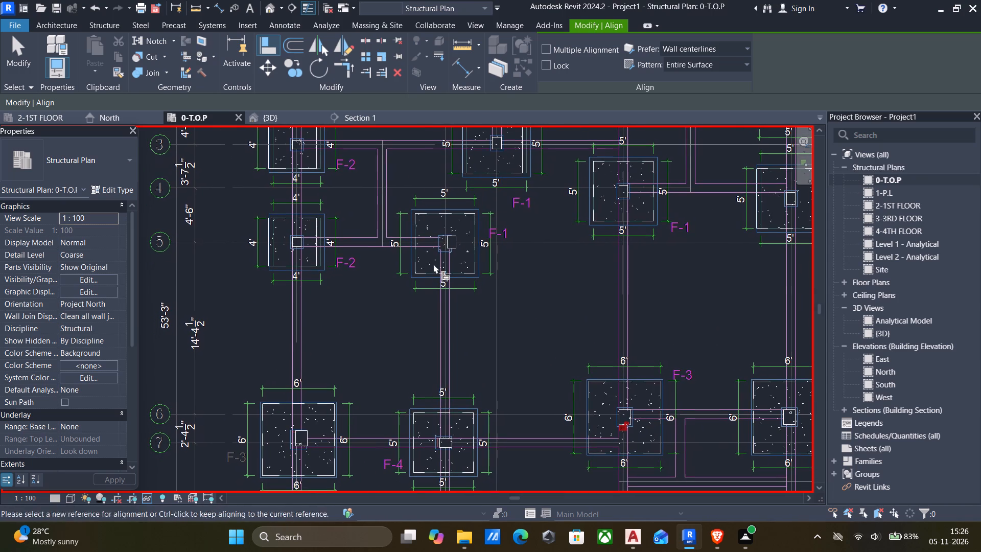
{"action": "key", "text": "Escape"}
{"action": "scroll", "coordinate": [470, 240], "scroll_direction": "up", "scroll_amount": 6}
{"action": "key", "text": "Escape"}
{"action": "scroll", "coordinate": [448, 241], "scroll_direction": "up", "scroll_amount": 3}
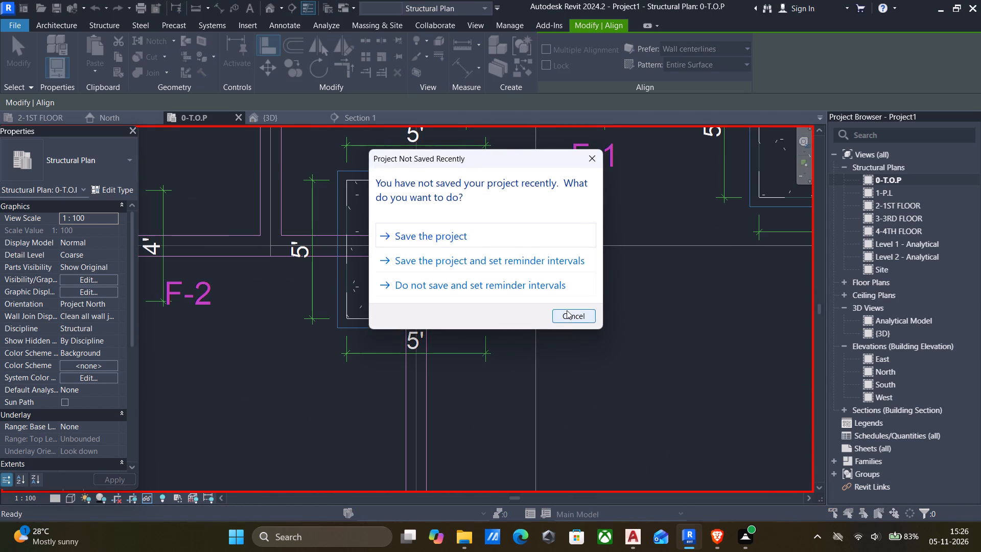
{"action": "left_click", "coordinate": [567, 310]}
Nudge the 9" x 12" c1 column on the F-1 footing on grid 5 west and slightly south onto the imported column outline.
{"action": "left_click", "coordinate": [444, 259]}
{"action": "scroll", "coordinate": [444, 259], "scroll_direction": "up", "scroll_amount": 4}
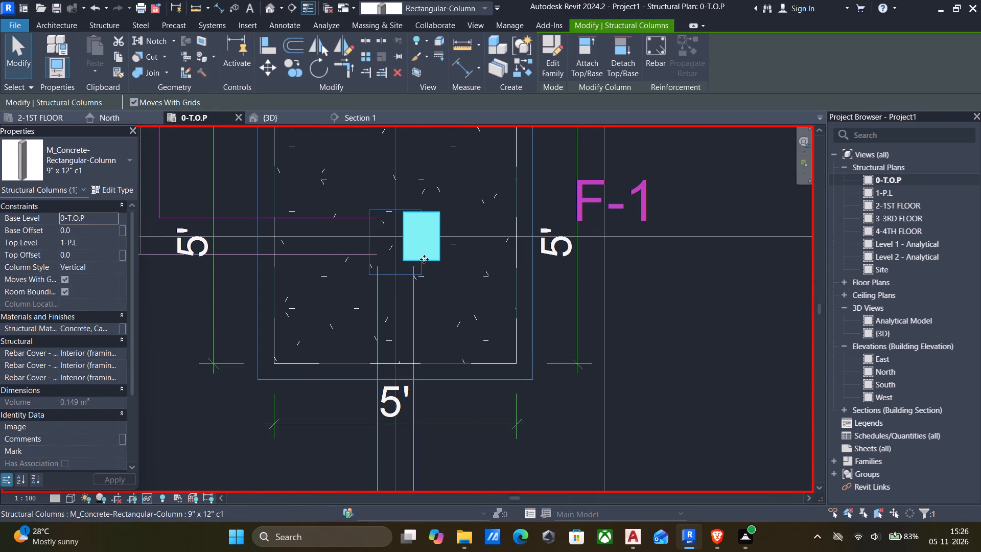
{"action": "key", "text": "Left"}
{"action": "key", "text": "Left"}
{"action": "key", "text": "Left"}
{"action": "key", "text": "Left"}
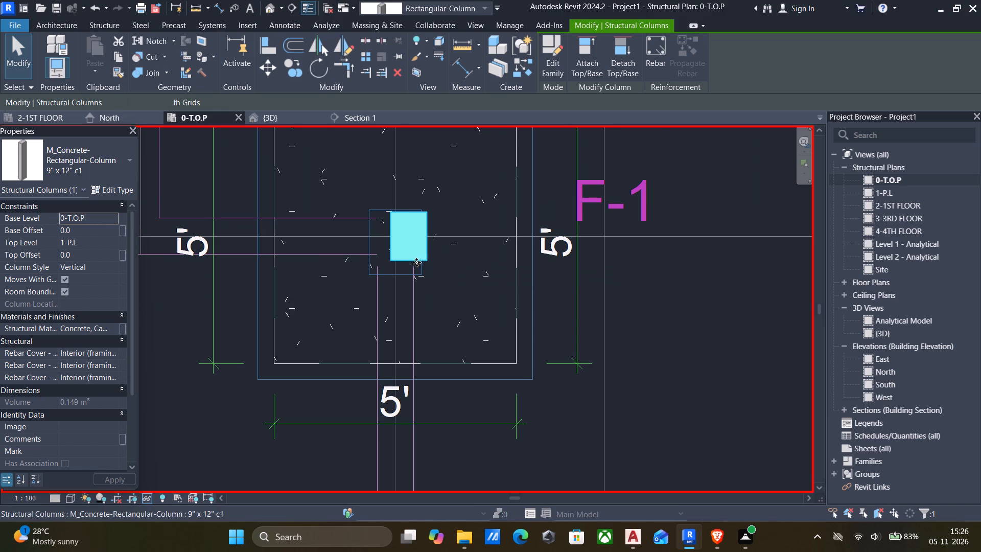
{"action": "key", "text": "Down"}
{"action": "key", "text": "Left"}
{"action": "key", "text": "Left"}
{"action": "key", "text": "Left"}
{"action": "key", "text": "Left"}
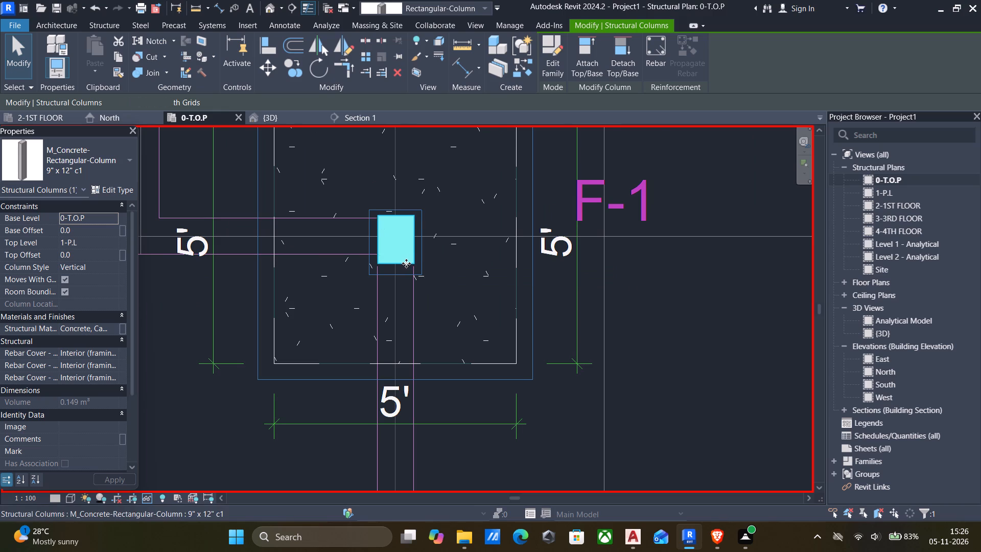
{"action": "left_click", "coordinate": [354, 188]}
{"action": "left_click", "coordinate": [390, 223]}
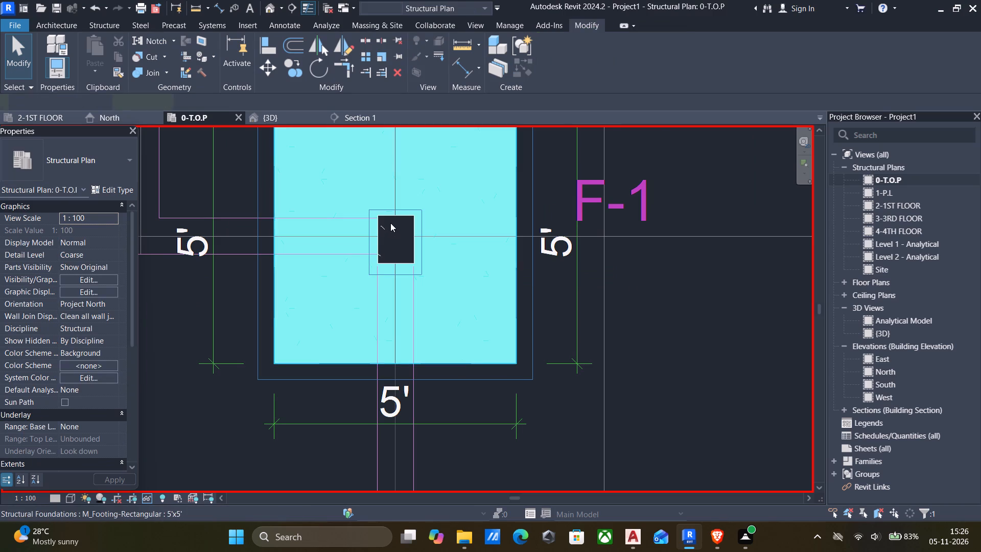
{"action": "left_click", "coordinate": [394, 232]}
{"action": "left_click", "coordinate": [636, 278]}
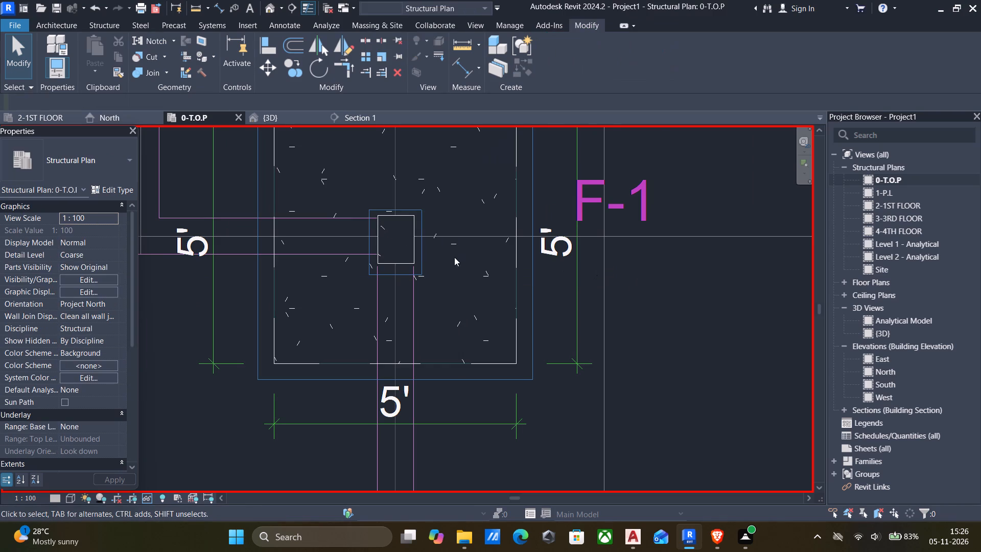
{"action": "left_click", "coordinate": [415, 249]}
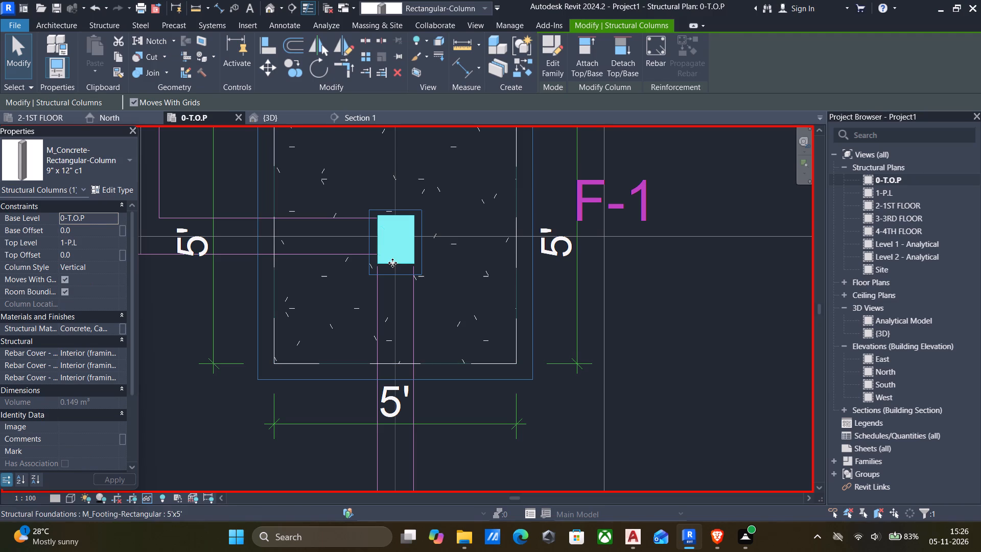
Align the west and south faces of the column on the F-3 footing at grid 7 to its imported outline.
{"action": "scroll", "coordinate": [538, 311], "scroll_direction": "down", "scroll_amount": 6}
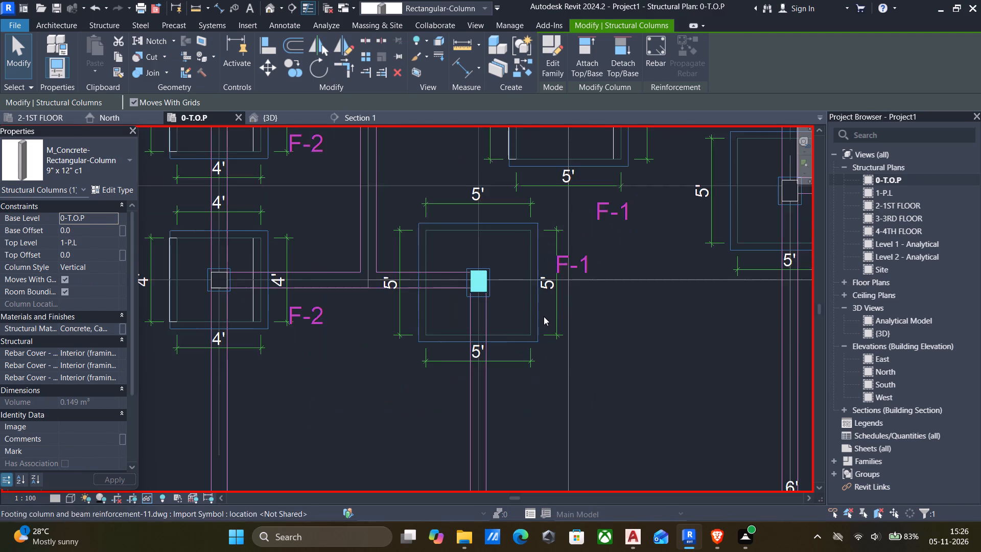
{"action": "scroll", "coordinate": [543, 318], "scroll_direction": "down", "scroll_amount": 6}
{"action": "middle_click_drag", "start_coordinate": [446, 327], "coordinate": [429, 286]}
{"action": "middle_click_drag", "start_coordinate": [434, 341], "coordinate": [430, 285]}
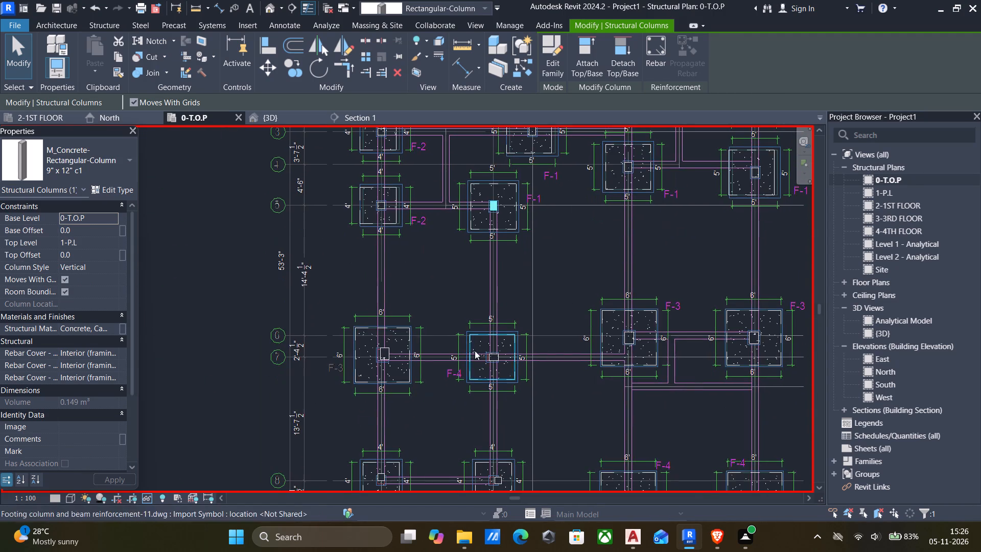
{"action": "scroll", "coordinate": [480, 354], "scroll_direction": "up", "scroll_amount": 4}
{"action": "middle_click_drag", "start_coordinate": [479, 358], "coordinate": [524, 347]}
{"action": "key", "text": "a"}
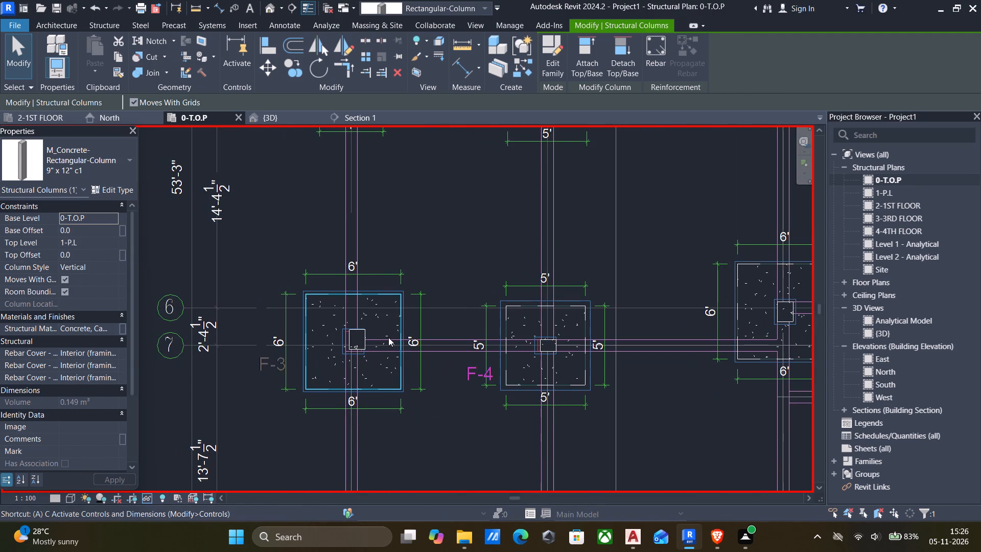
{"action": "key", "text": "l"}
{"action": "scroll", "coordinate": [324, 350], "scroll_direction": "up", "scroll_amount": 9}
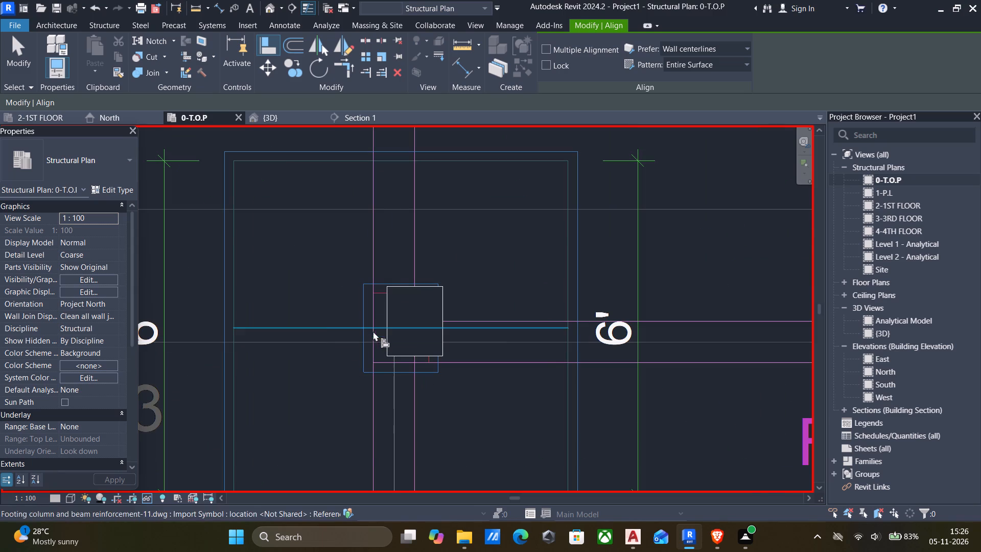
{"action": "left_click", "coordinate": [372, 314]}
{"action": "left_click", "coordinate": [383, 312]}
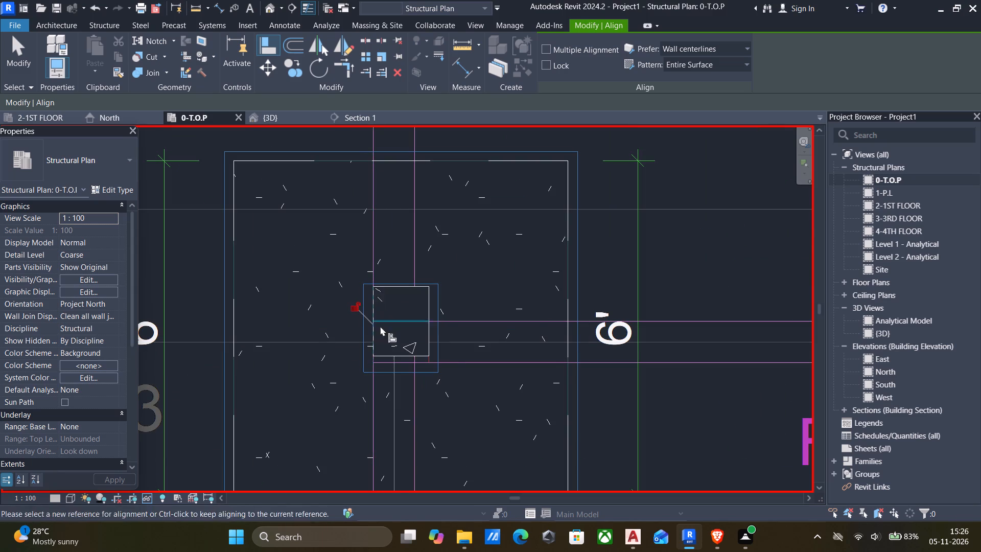
{"action": "scroll", "coordinate": [375, 366], "scroll_direction": "up", "scroll_amount": 5}
{"action": "left_click", "coordinate": [389, 362]}
{"action": "left_click", "coordinate": [392, 348]}
{"action": "scroll", "coordinate": [392, 348], "scroll_direction": "down", "scroll_amount": 7}
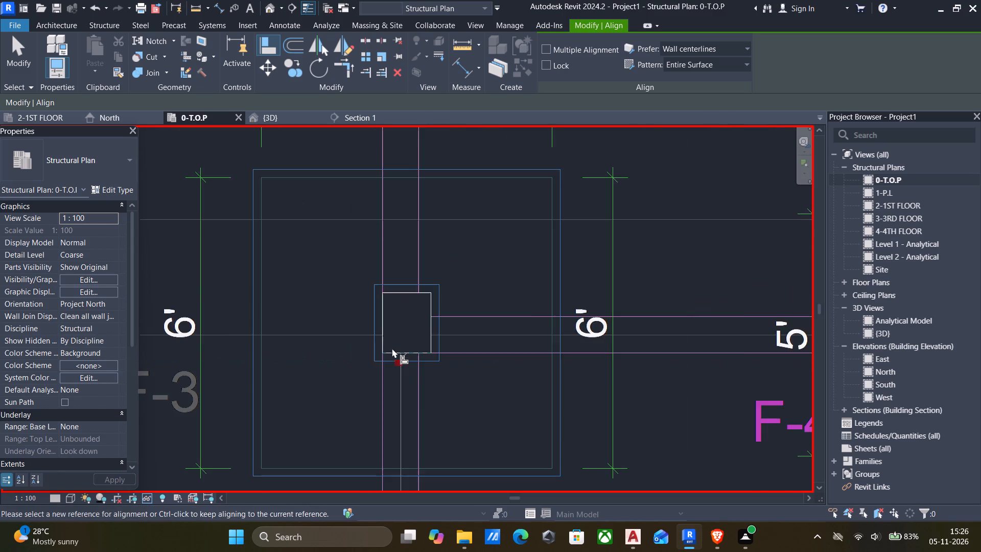
Align the west face of the 12" x 9" c4 column on the 5' F-4 footing at grid 7 to its imported outline.
{"action": "scroll", "coordinate": [392, 348], "scroll_direction": "down", "scroll_amount": 7}
{"action": "scroll", "coordinate": [449, 358], "scroll_direction": "down", "scroll_amount": 3}
{"action": "scroll", "coordinate": [569, 353], "scroll_direction": "up", "scroll_amount": 14}
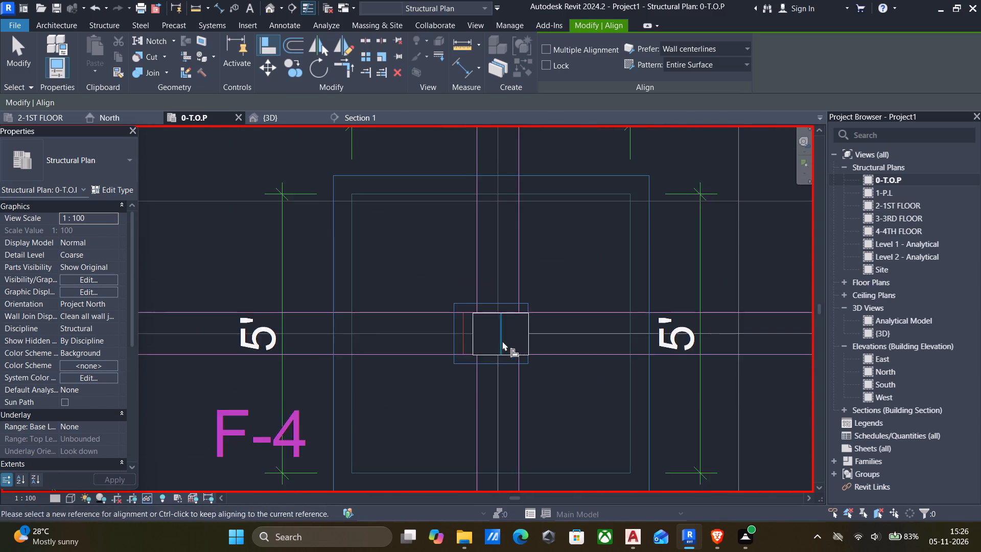
{"action": "scroll", "coordinate": [502, 341], "scroll_direction": "up", "scroll_amount": 4}
{"action": "left_click", "coordinate": [417, 316]}
{"action": "left_click", "coordinate": [440, 316]}
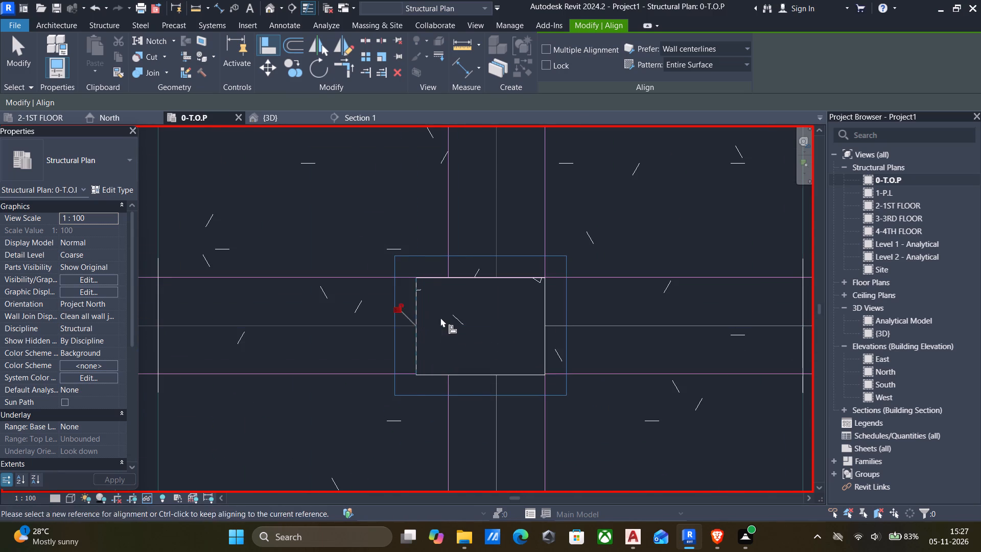
{"action": "scroll", "coordinate": [493, 357], "scroll_direction": "down", "scroll_amount": 3}
{"action": "key", "text": "Escape"}
{"action": "key", "text": "Escape"}
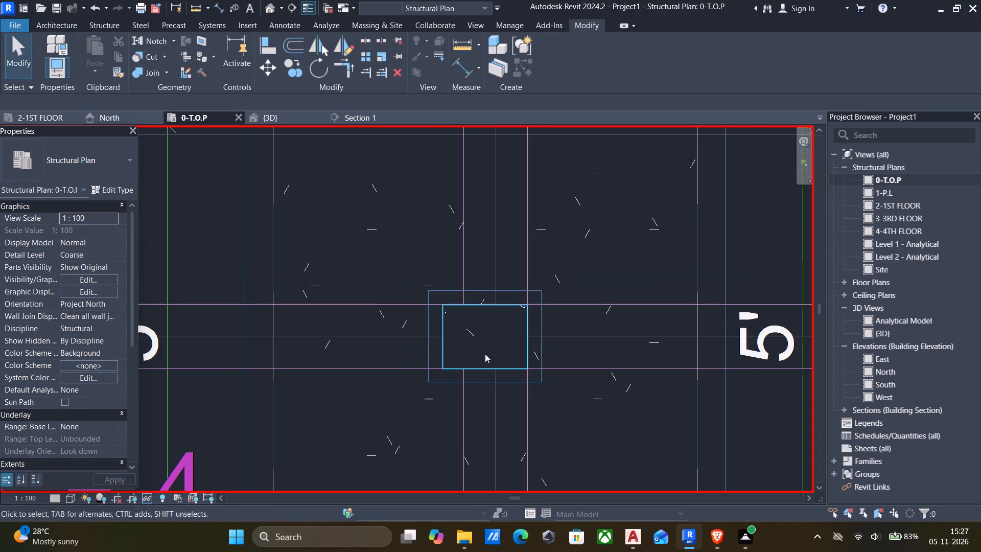
Nudge the 12" x 9" c4 column on the 5' F-4 footing north and align its south face to the imported outline.
{"action": "left_click", "coordinate": [490, 365]}
{"action": "key", "text": "Up"}
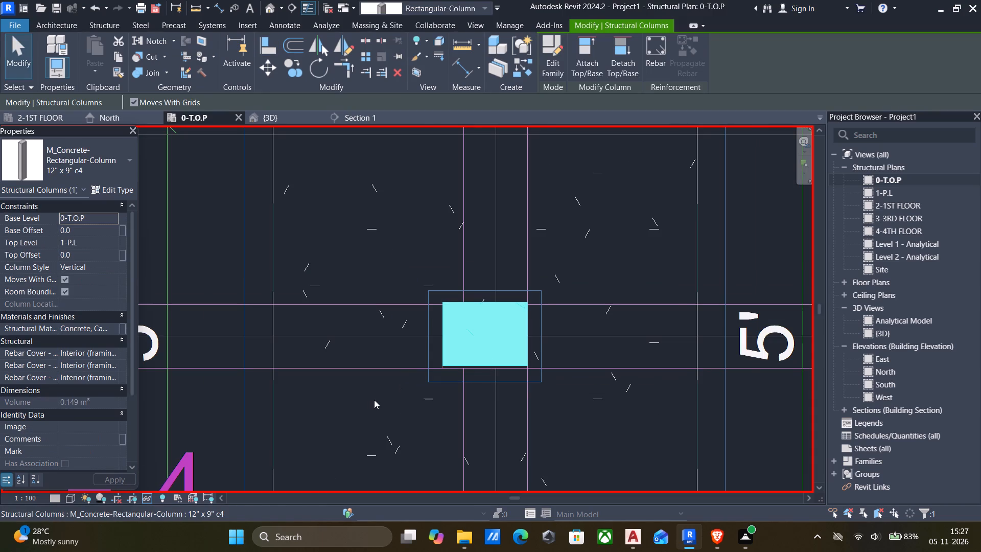
{"action": "left_click", "coordinate": [403, 400]}
{"action": "type", "text": "al"}
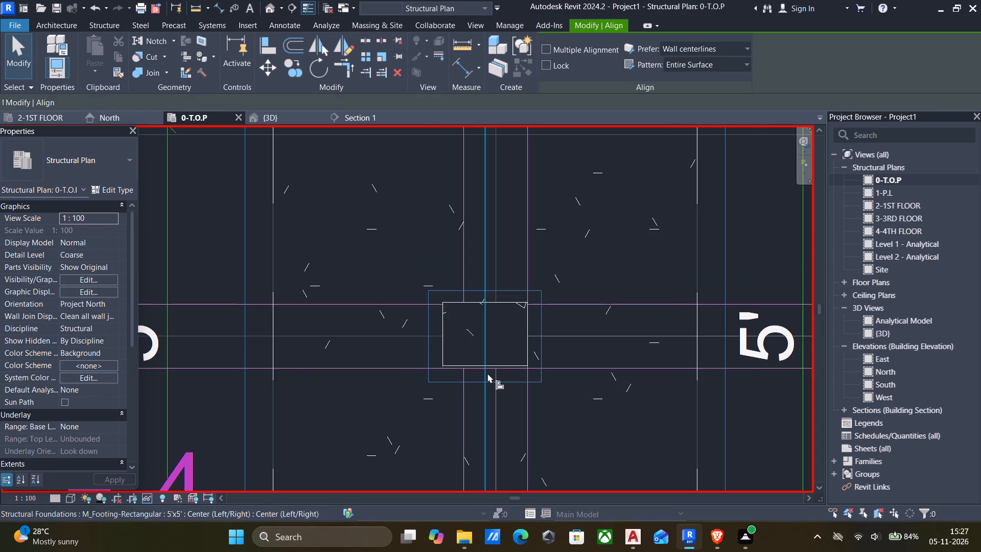
{"action": "scroll", "coordinate": [487, 363], "scroll_direction": "up", "scroll_amount": 9}
{"action": "left_click", "coordinate": [480, 373]}
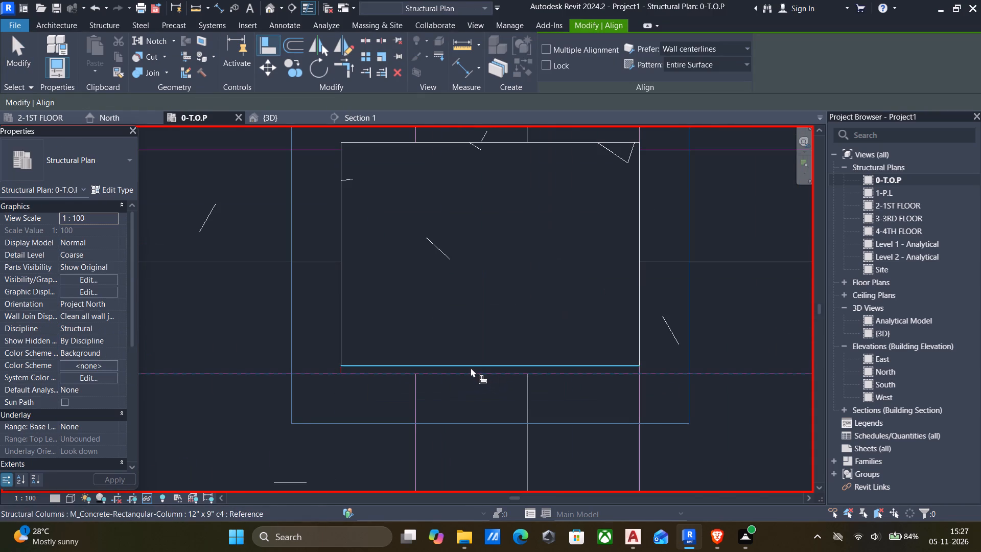
{"action": "left_click", "coordinate": [471, 367]}
Align the west and south faces of the 9" x 15" c5 column on the eastern 6' F-4 footing to its imported outline.
{"action": "scroll", "coordinate": [471, 367], "scroll_direction": "down", "scroll_amount": 19}
{"action": "scroll", "coordinate": [484, 370], "scroll_direction": "down", "scroll_amount": 5}
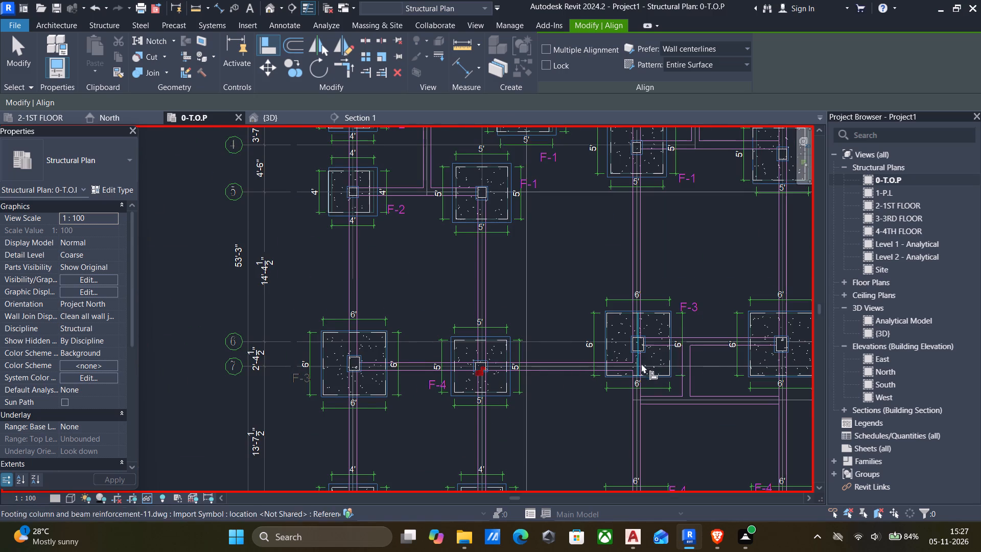
{"action": "middle_click_drag", "start_coordinate": [636, 362], "coordinate": [495, 216]}
{"action": "scroll", "coordinate": [617, 369], "scroll_direction": "up", "scroll_amount": 3}
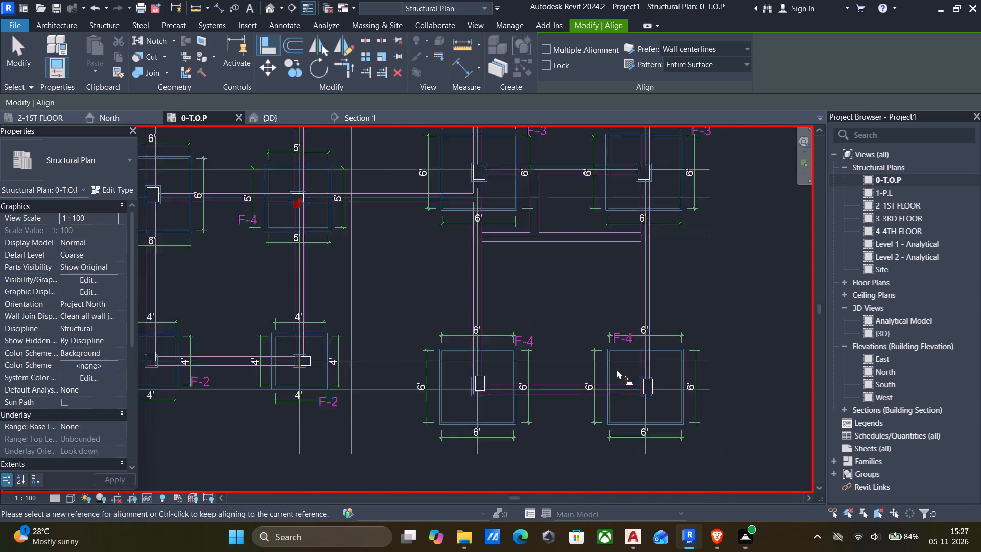
{"action": "scroll", "coordinate": [617, 369], "scroll_direction": "up", "scroll_amount": 2}
{"action": "scroll", "coordinate": [660, 391], "scroll_direction": "up", "scroll_amount": 12}
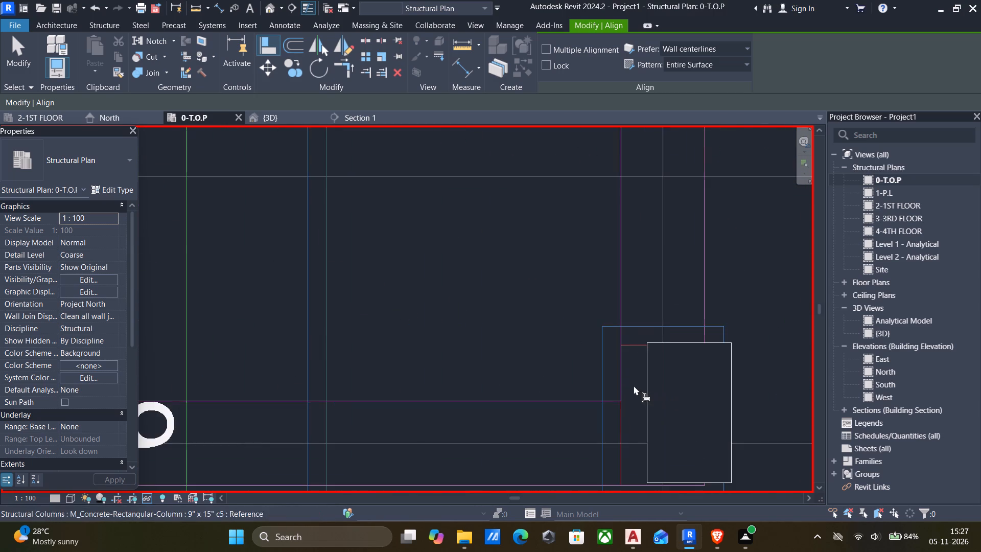
{"action": "scroll", "coordinate": [634, 385], "scroll_direction": "up", "scroll_amount": 4}
{"action": "left_click", "coordinate": [614, 396]}
{"action": "left_click", "coordinate": [660, 394]}
{"action": "scroll", "coordinate": [649, 367], "scroll_direction": "down", "scroll_amount": 8}
{"action": "scroll", "coordinate": [662, 435], "scroll_direction": "up", "scroll_amount": 10}
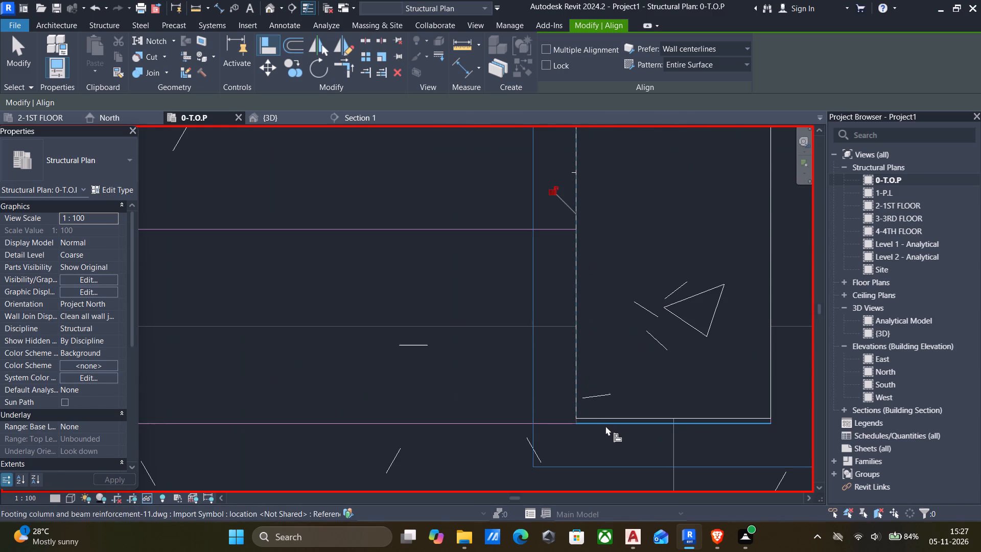
{"action": "left_click", "coordinate": [597, 425]}
{"action": "left_click", "coordinate": [596, 421]}
Align the west and south faces of the column on the western 6' F-4 footing to its imported outline.
{"action": "scroll", "coordinate": [594, 420], "scroll_direction": "down", "scroll_amount": 8}
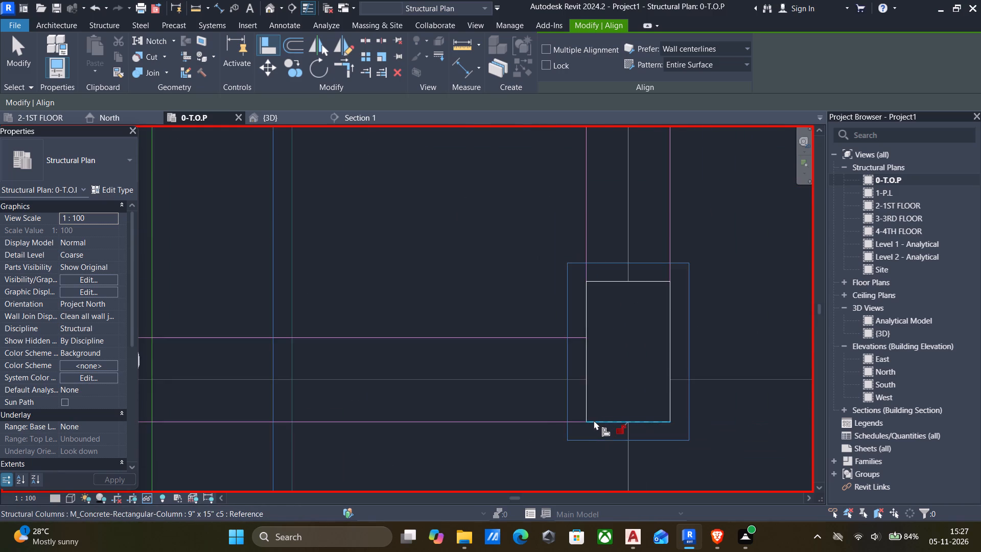
{"action": "scroll", "coordinate": [594, 420], "scroll_direction": "down", "scroll_amount": 7}
{"action": "middle_click_drag", "start_coordinate": [574, 379], "coordinate": [677, 345]}
{"action": "scroll", "coordinate": [670, 344], "scroll_direction": "down", "scroll_amount": 2}
{"action": "scroll", "coordinate": [340, 360], "scroll_direction": "up", "scroll_amount": 2}
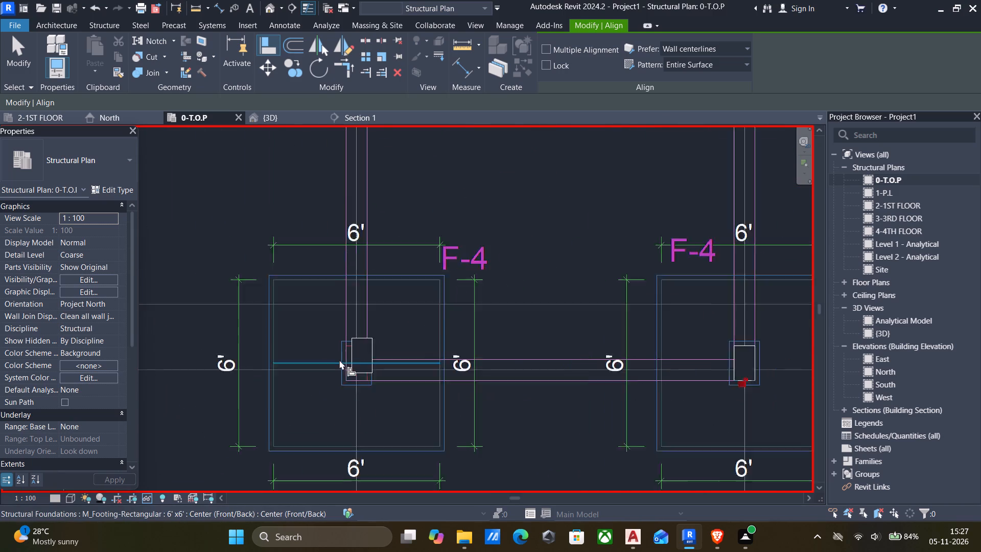
{"action": "scroll", "coordinate": [339, 360], "scroll_direction": "up", "scroll_amount": 7}
{"action": "left_click", "coordinate": [354, 353]}
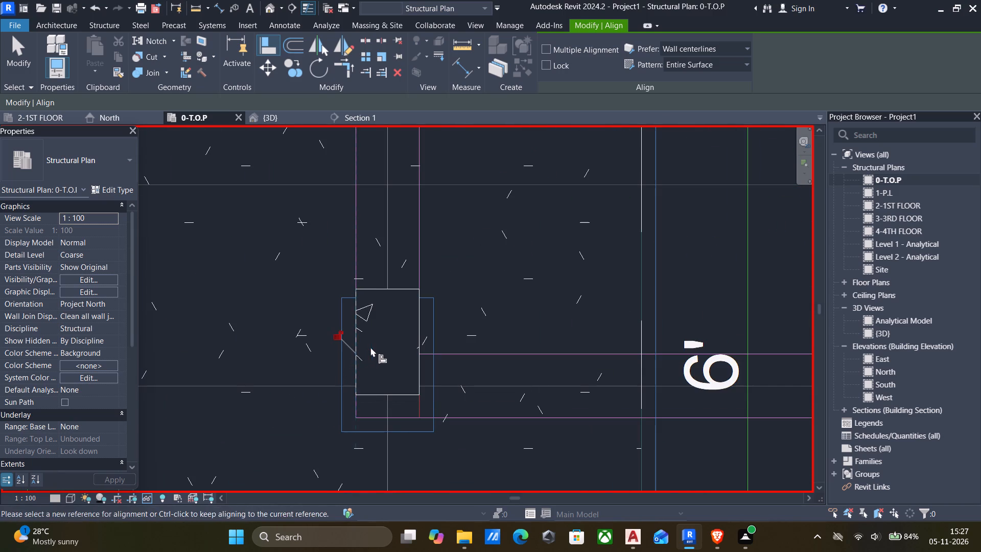
{"action": "left_click", "coordinate": [370, 347]}
{"action": "left_click", "coordinate": [410, 416]}
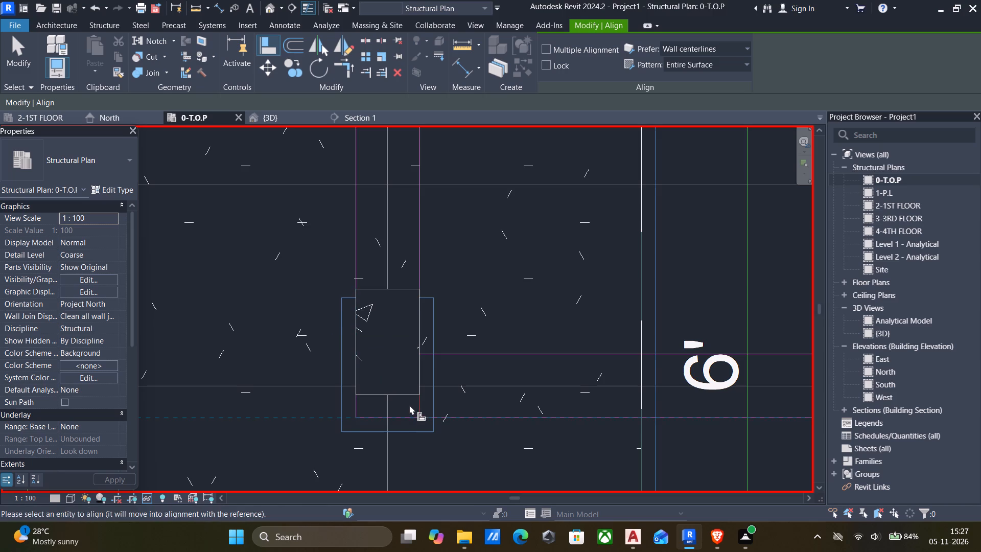
{"action": "left_click", "coordinate": [404, 395]}
Align the west face of the 9" x 9" c2 column on the eastern F-2 footing at grid 8 to its imported outline.
{"action": "scroll", "coordinate": [409, 397], "scroll_direction": "down", "scroll_amount": 14}
{"action": "middle_click_drag", "start_coordinate": [385, 376], "coordinate": [638, 349]}
{"action": "scroll", "coordinate": [448, 327], "scroll_direction": "up", "scroll_amount": 11}
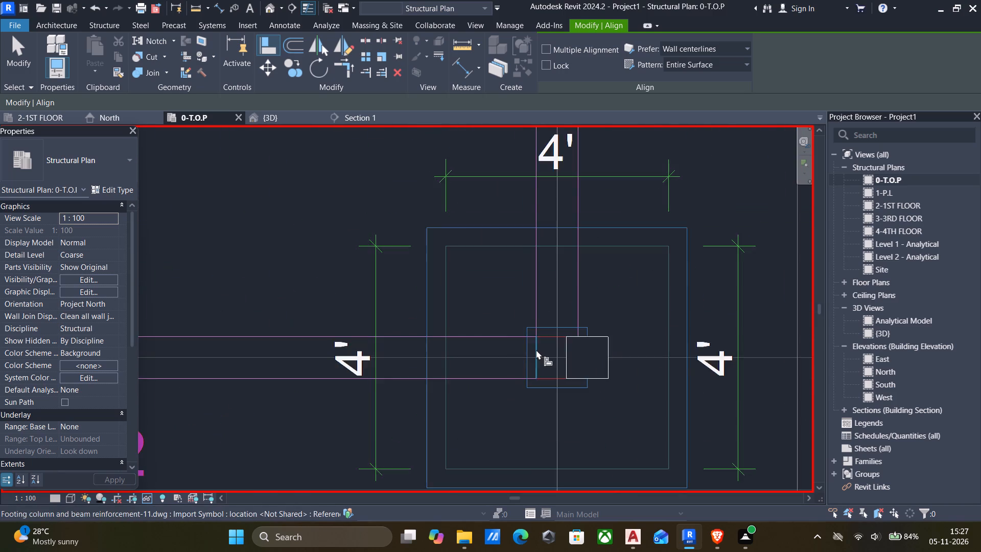
{"action": "scroll", "coordinate": [540, 351], "scroll_direction": "up", "scroll_amount": 4}
{"action": "left_click", "coordinate": [532, 352]}
{"action": "left_click", "coordinate": [585, 356]}
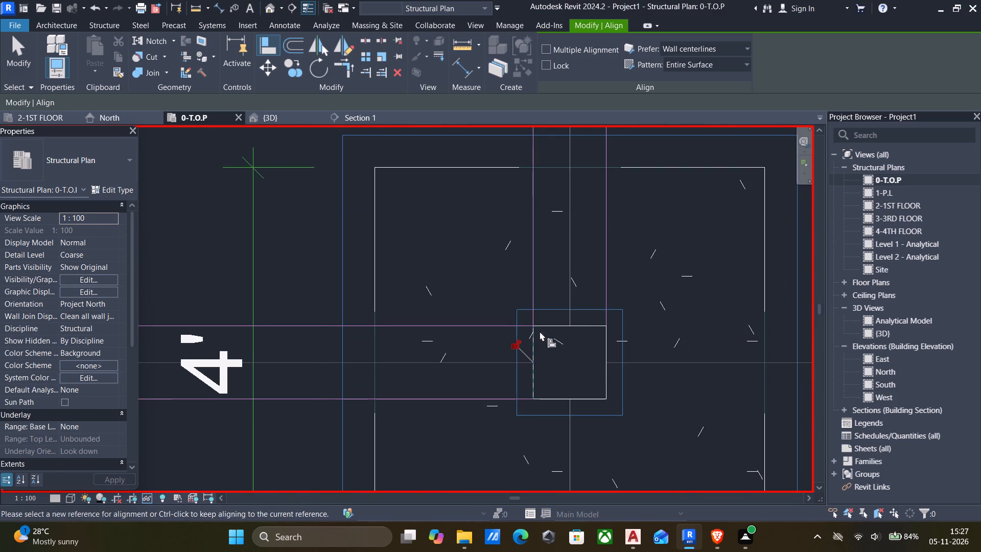
{"action": "scroll", "coordinate": [552, 390], "scroll_direction": "up", "scroll_amount": 3}
{"action": "key", "text": "Escape"}
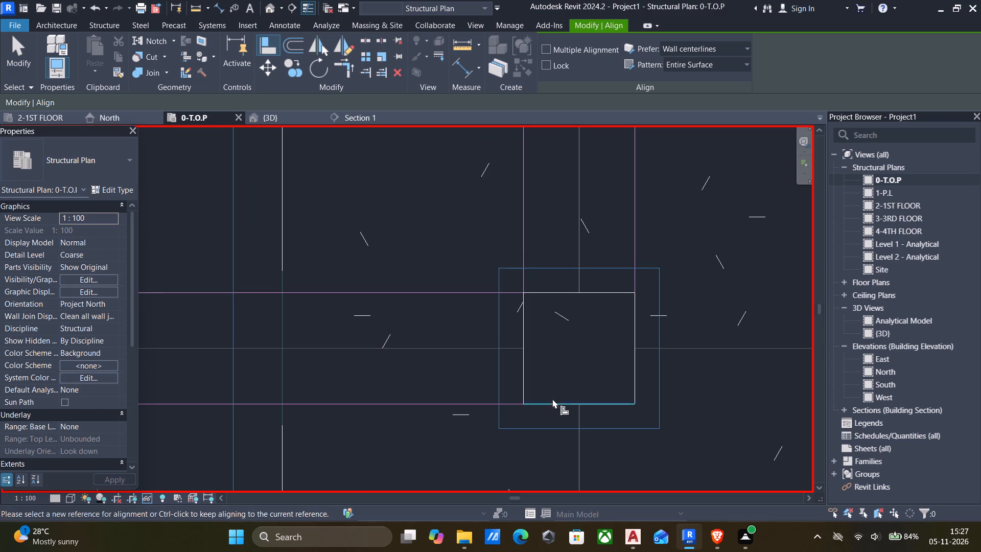
{"action": "key", "text": "Escape"}
Nudge the 9" x 9" c2 column on the eastern F-2 footing north and align its south face to the imported outline.
{"action": "left_click", "coordinate": [552, 400]}
{"action": "key", "text": "Up"}
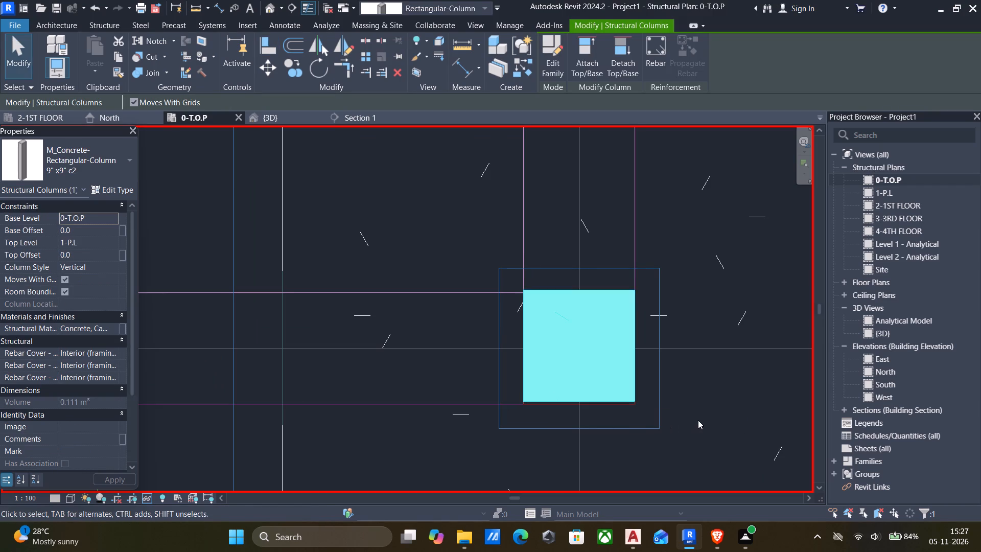
{"action": "left_click", "coordinate": [698, 420]}
{"action": "type", "text": "al"}
{"action": "scroll", "coordinate": [626, 408], "scroll_direction": "up", "scroll_amount": 5}
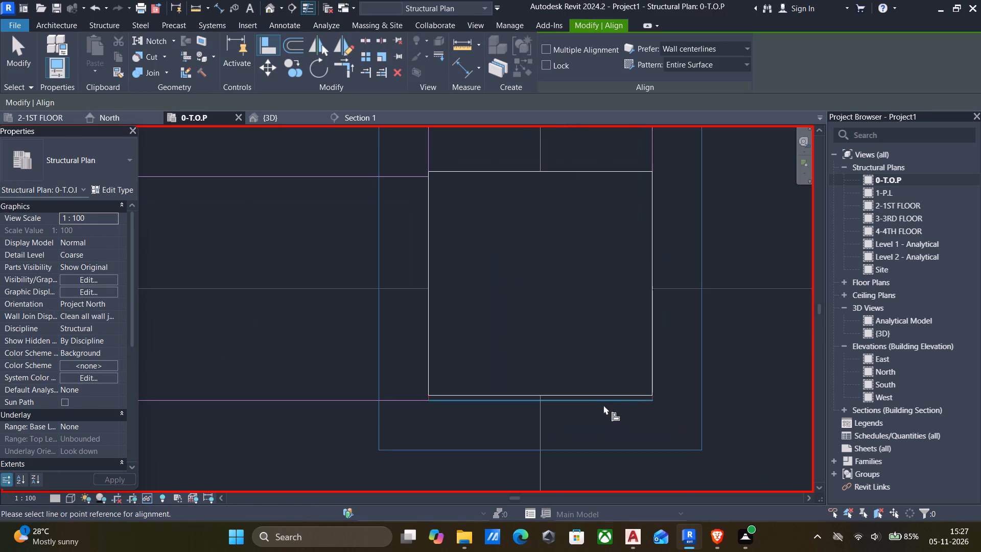
{"action": "left_click", "coordinate": [589, 402]}
{"action": "left_click", "coordinate": [587, 398]}
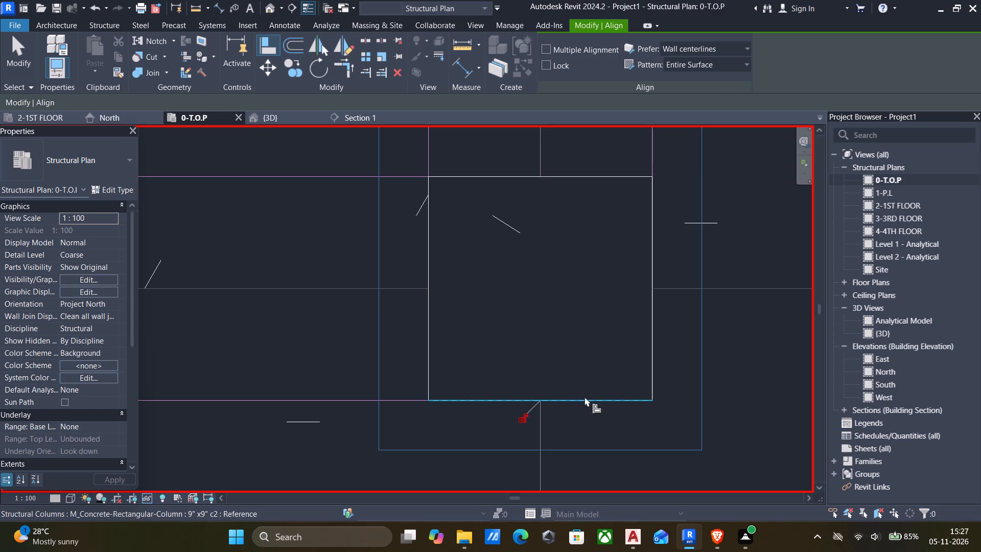
Nudge the 9" x 9" c2 column on the western F-2 footing at grid 8 east and align its west face to the imported outline.
{"action": "scroll", "coordinate": [555, 393], "scroll_direction": "down", "scroll_amount": 6}
{"action": "middle_click_drag", "start_coordinate": [469, 369], "coordinate": [561, 333]}
{"action": "scroll", "coordinate": [530, 334], "scroll_direction": "down", "scroll_amount": 5}
{"action": "middle_click_drag", "start_coordinate": [447, 344], "coordinate": [562, 312]}
{"action": "scroll", "coordinate": [537, 318], "scroll_direction": "down", "scroll_amount": 4}
{"action": "middle_click_drag", "start_coordinate": [423, 326], "coordinate": [555, 326]}
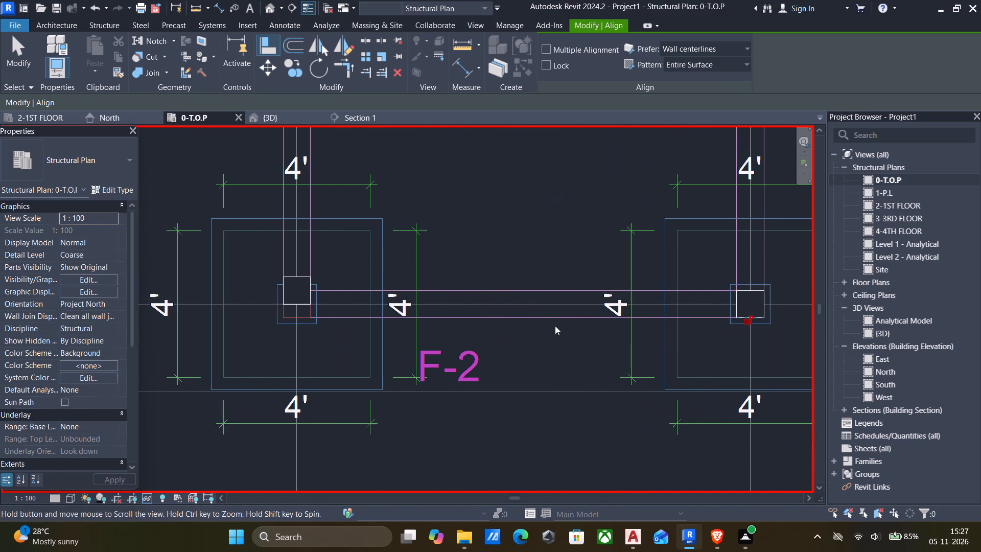
{"action": "middle_click_drag", "start_coordinate": [555, 326], "coordinate": [554, 326]}
{"action": "scroll", "coordinate": [311, 296], "scroll_direction": "up", "scroll_amount": 5}
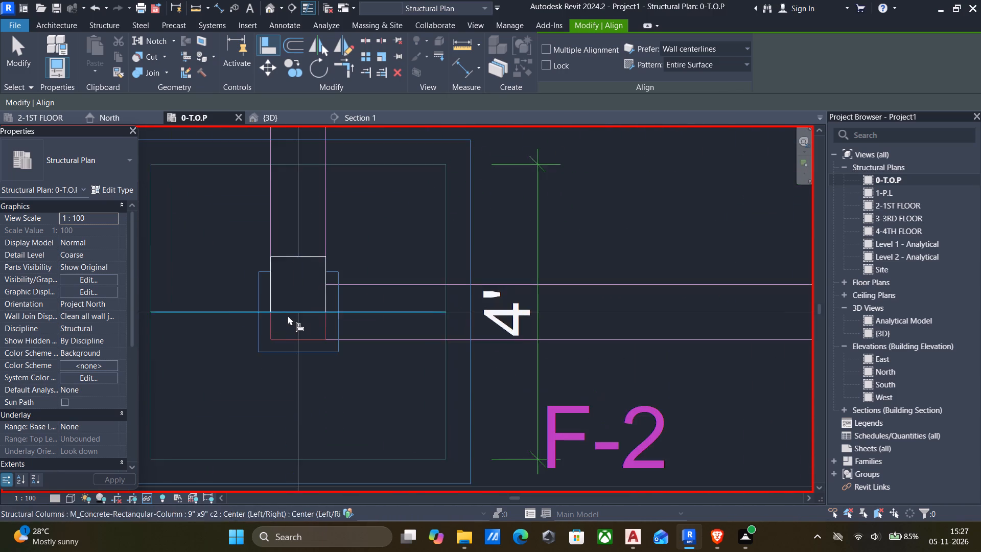
{"action": "scroll", "coordinate": [287, 316], "scroll_direction": "up", "scroll_amount": 4}
{"action": "key", "text": "Escape"}
{"action": "key", "text": "Escape"}
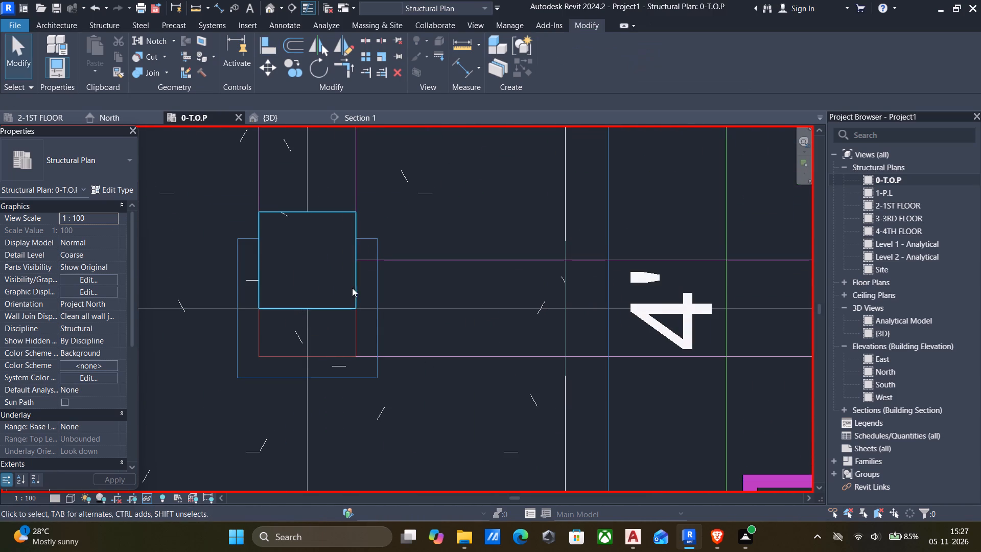
{"action": "left_click", "coordinate": [353, 287]}
{"action": "key", "text": "Right"}
{"action": "key", "text": "Right"}
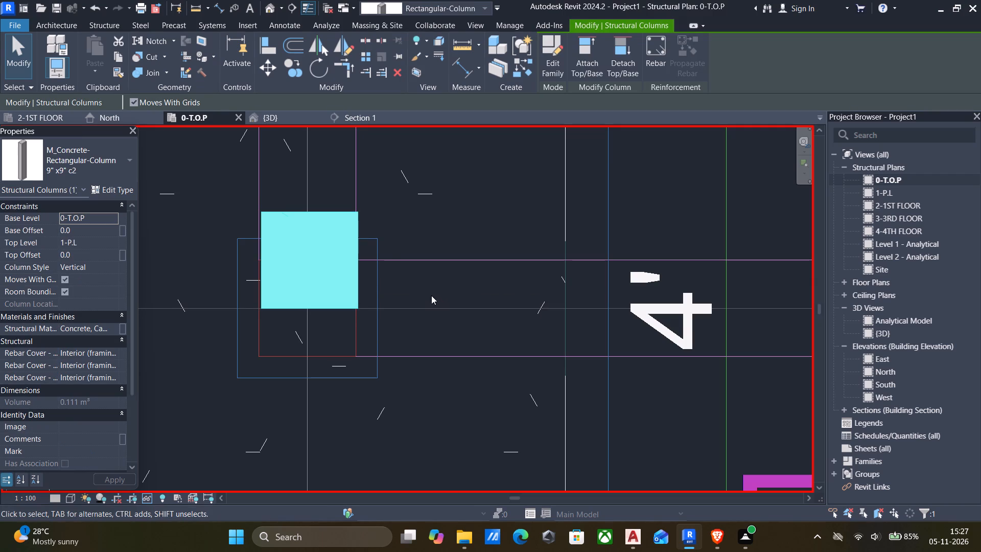
{"action": "left_click", "coordinate": [433, 289]}
{"action": "type", "text": "al"}
{"action": "scroll", "coordinate": [274, 302], "scroll_direction": "up", "scroll_amount": 5}
{"action": "left_click", "coordinate": [246, 287]}
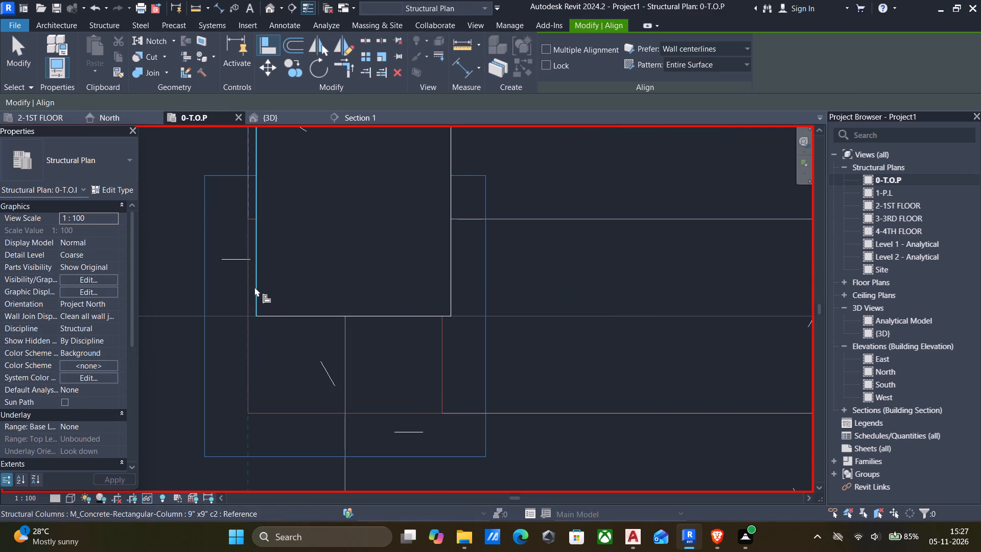
{"action": "left_click", "coordinate": [254, 287]}
Align the south face of the 9" x 9" c2 column on the western F-2 footing at grid 8 to its imported outline.
{"action": "left_click", "coordinate": [313, 318]}
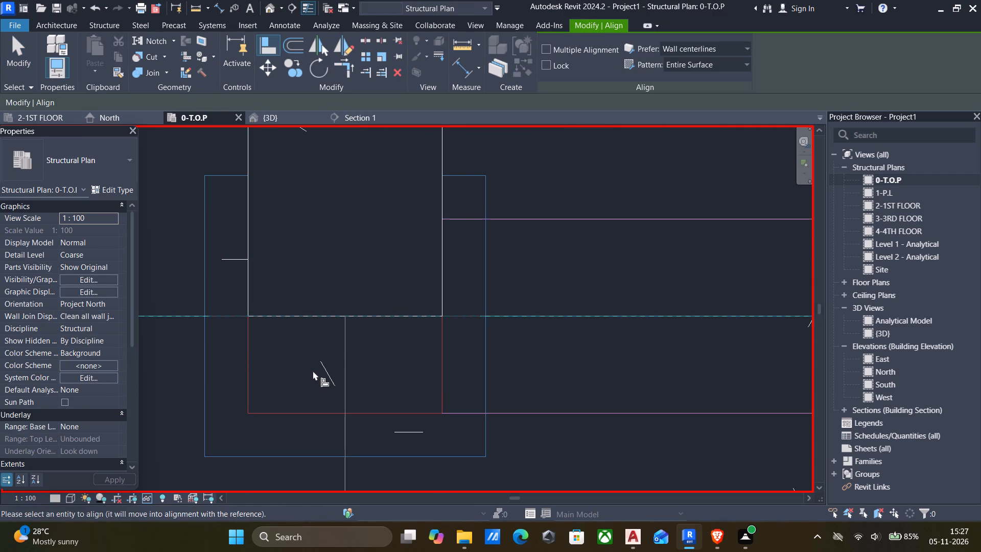
{"action": "key", "text": "Escape"}
{"action": "key", "text": "a"}
{"action": "key", "text": "l"}
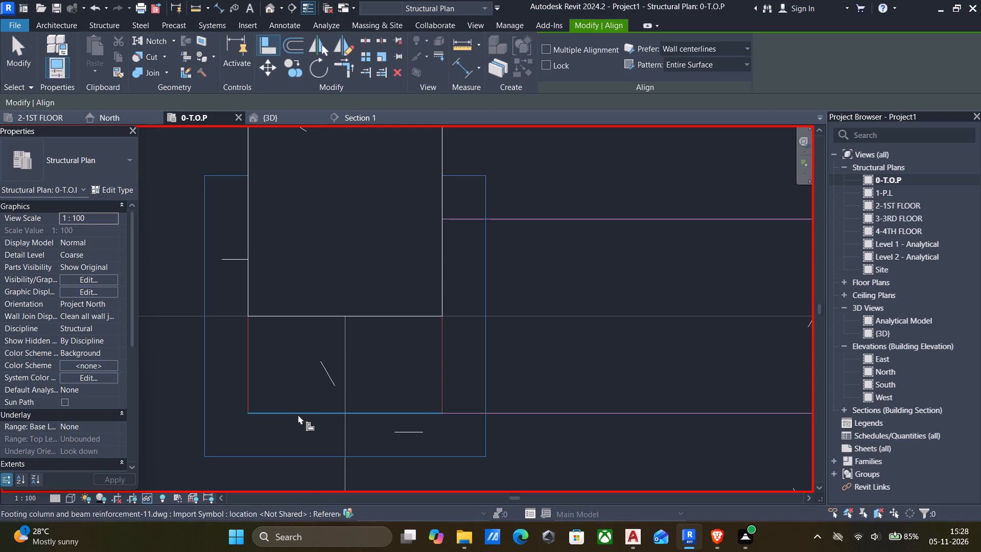
{"action": "left_click", "coordinate": [298, 415]}
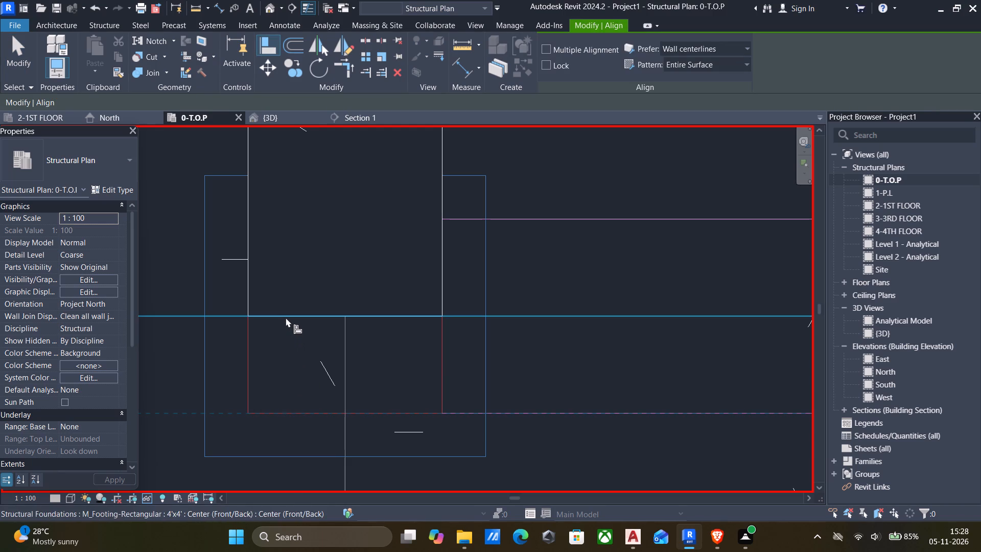
{"action": "left_click", "coordinate": [286, 317]}
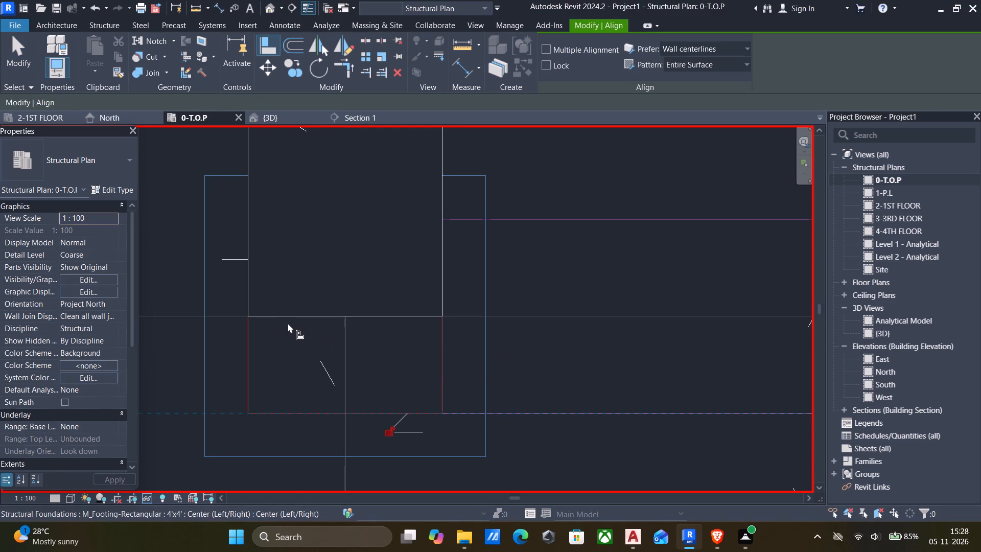
{"action": "key", "text": "Escape"}
{"action": "key", "text": "a"}
{"action": "key", "text": "l"}
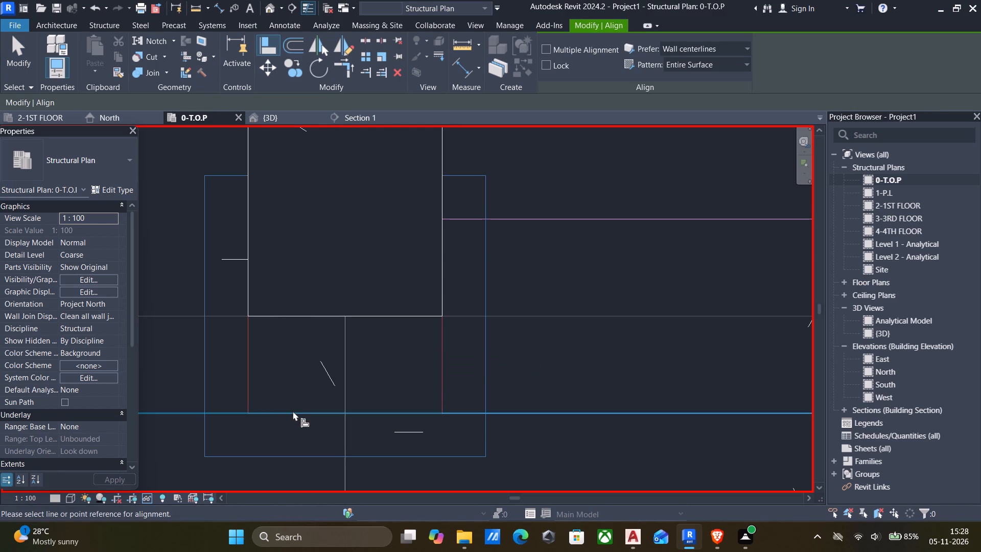
{"action": "left_click", "coordinate": [293, 411]}
{"action": "left_click", "coordinate": [289, 316]}
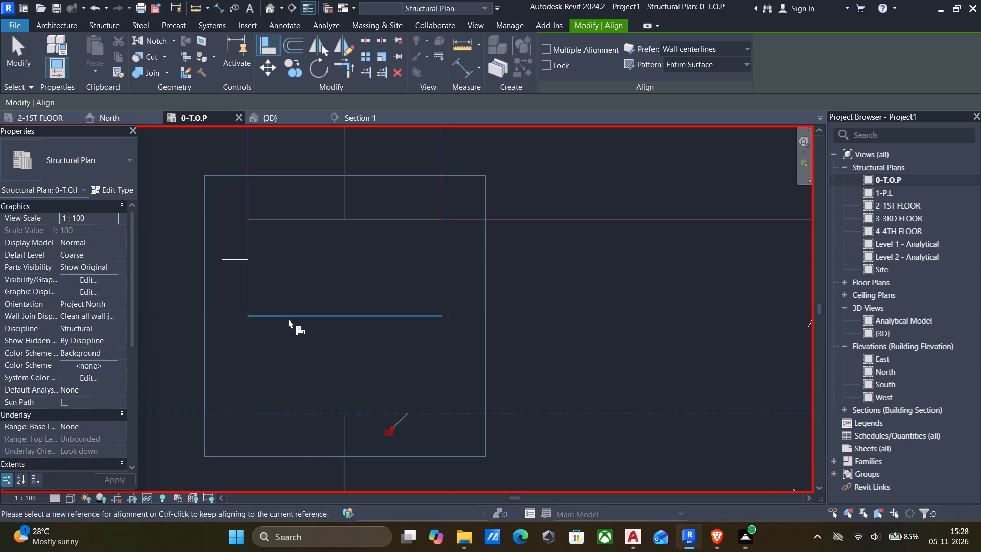
Review the column positions on the southern footings around grids 6 to 9 in plan and leave the Align command.
{"action": "scroll", "coordinate": [294, 328], "scroll_direction": "down", "scroll_amount": 7}
{"action": "scroll", "coordinate": [432, 347], "scroll_direction": "down", "scroll_amount": 7}
{"action": "middle_click_drag", "start_coordinate": [418, 345], "coordinate": [438, 348]}
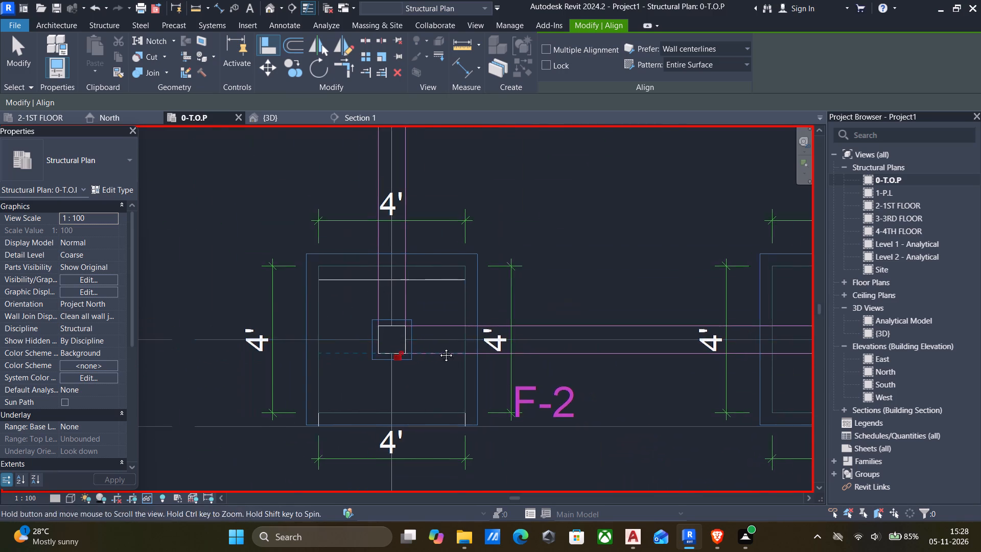
{"action": "middle_click_drag", "start_coordinate": [438, 348], "coordinate": [449, 348]}
{"action": "scroll", "coordinate": [450, 348], "scroll_direction": "down", "scroll_amount": 5}
{"action": "middle_click_drag", "start_coordinate": [422, 316], "coordinate": [421, 324]}
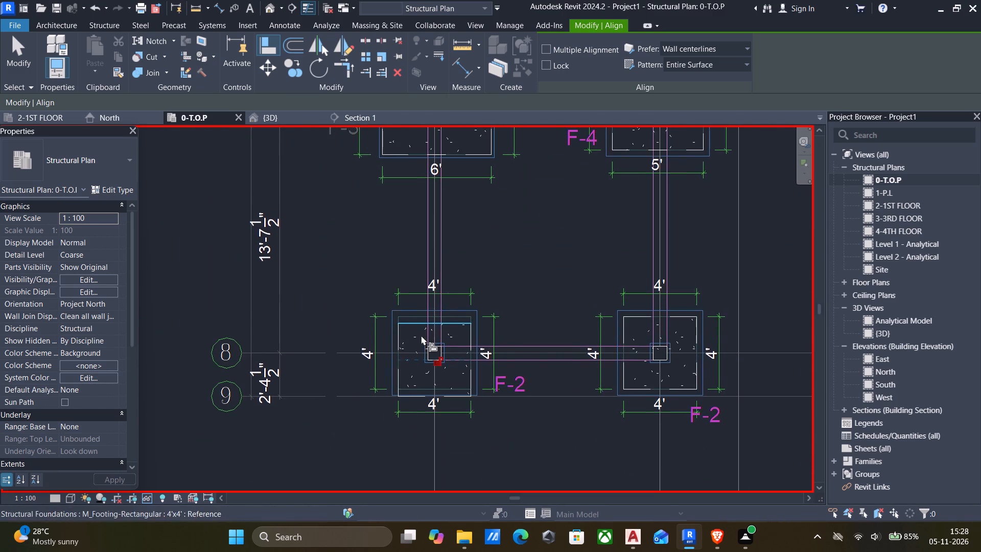
{"action": "scroll", "coordinate": [422, 335], "scroll_direction": "down", "scroll_amount": 5}
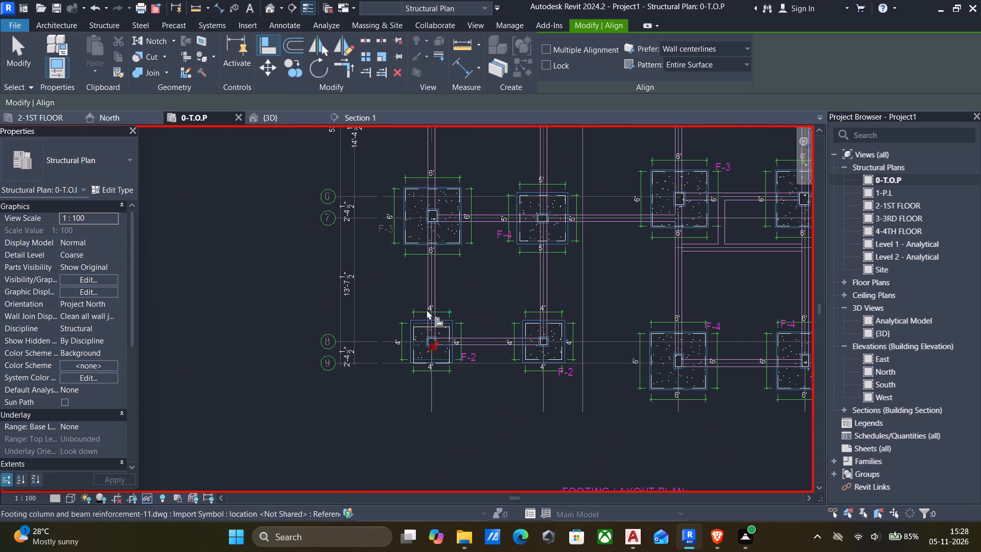
{"action": "key", "text": "Escape"}
{"action": "middle_click_drag", "start_coordinate": [447, 310], "coordinate": [441, 309]}
{"action": "middle_click_drag", "start_coordinate": [439, 308], "coordinate": [423, 307]}
{"action": "scroll", "coordinate": [489, 320], "scroll_direction": "down", "scroll_amount": 1}
{"action": "middle_click_drag", "start_coordinate": [473, 324], "coordinate": [448, 322]}
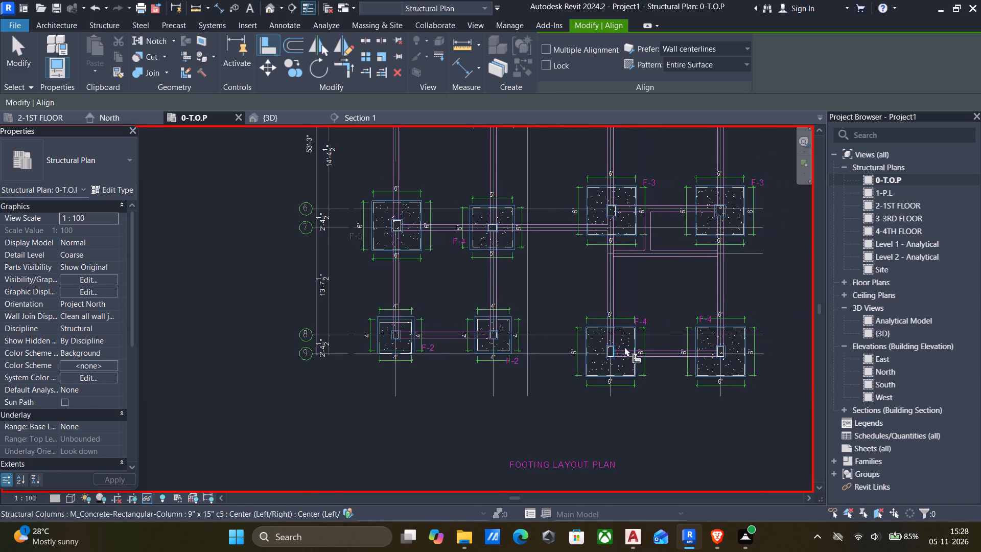
{"action": "middle_click_drag", "start_coordinate": [630, 349], "coordinate": [526, 335]}
{"action": "middle_click_drag", "start_coordinate": [522, 326], "coordinate": [538, 359]}
{"action": "key", "text": "Escape"}
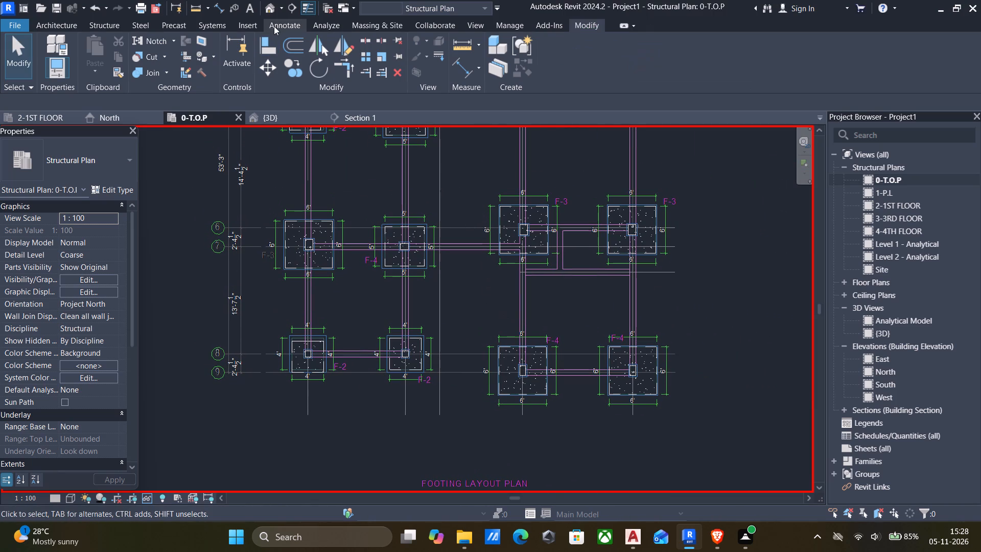
Open the default 3D view and examine the columns and footings from the side.
{"action": "left_click", "coordinate": [269, 11]}
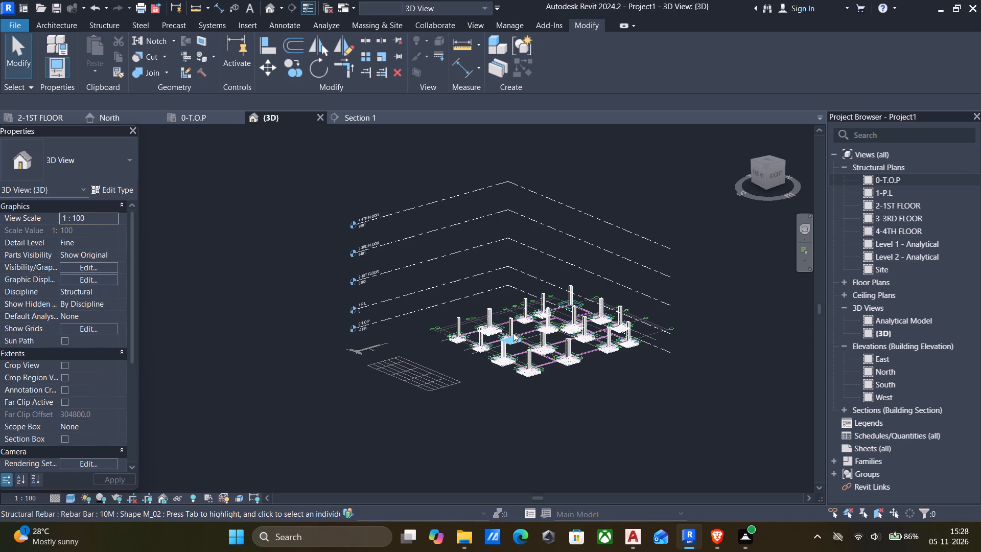
{"action": "scroll", "coordinate": [595, 353], "scroll_direction": "up", "scroll_amount": 6}
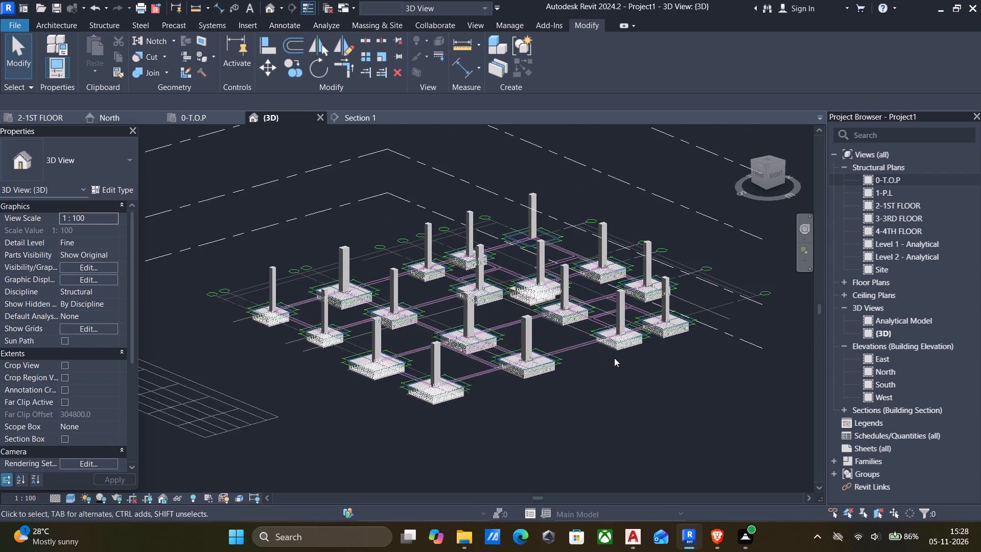
{"action": "scroll", "coordinate": [608, 351], "scroll_direction": "up", "scroll_amount": 5}
{"action": "scroll", "coordinate": [574, 345], "scroll_direction": "down", "scroll_amount": 5}
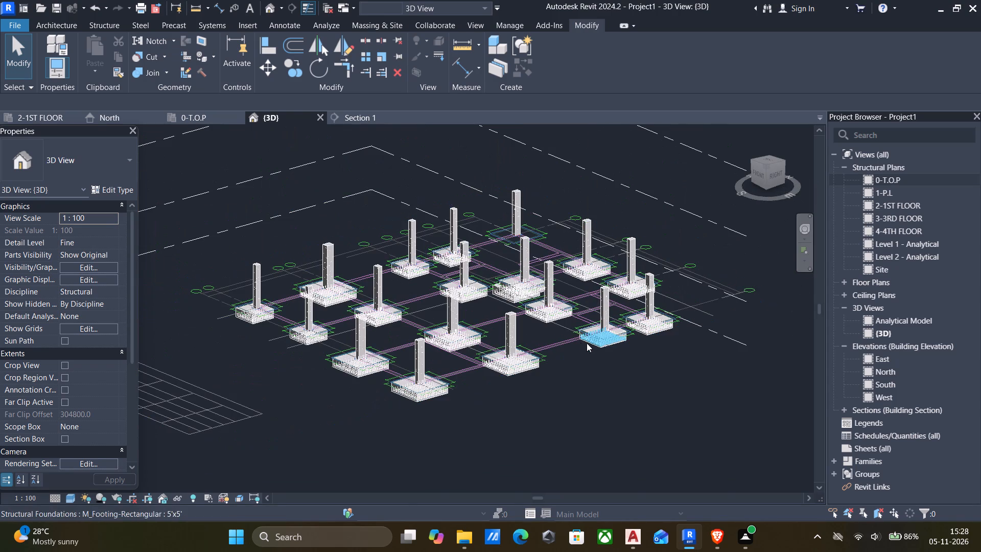
{"action": "scroll", "coordinate": [601, 352], "scroll_direction": "down", "scroll_amount": 2}
{"action": "middle_click_drag", "start_coordinate": [616, 357], "coordinate": [438, 375], "text": "shift"}
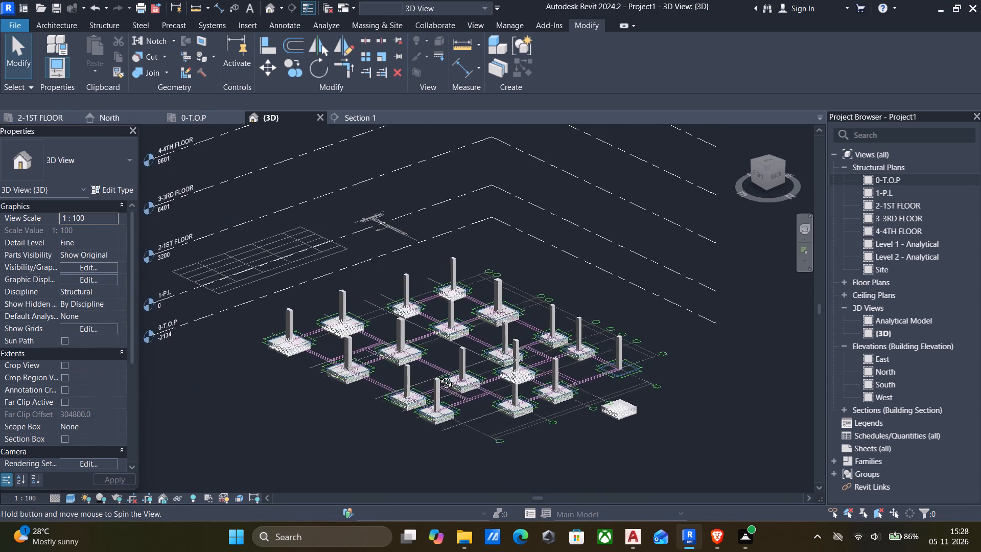
{"action": "middle_click_drag", "start_coordinate": [438, 375], "coordinate": [496, 271], "text": "shift"}
{"action": "scroll", "coordinate": [589, 348], "scroll_direction": "up", "scroll_amount": 4}
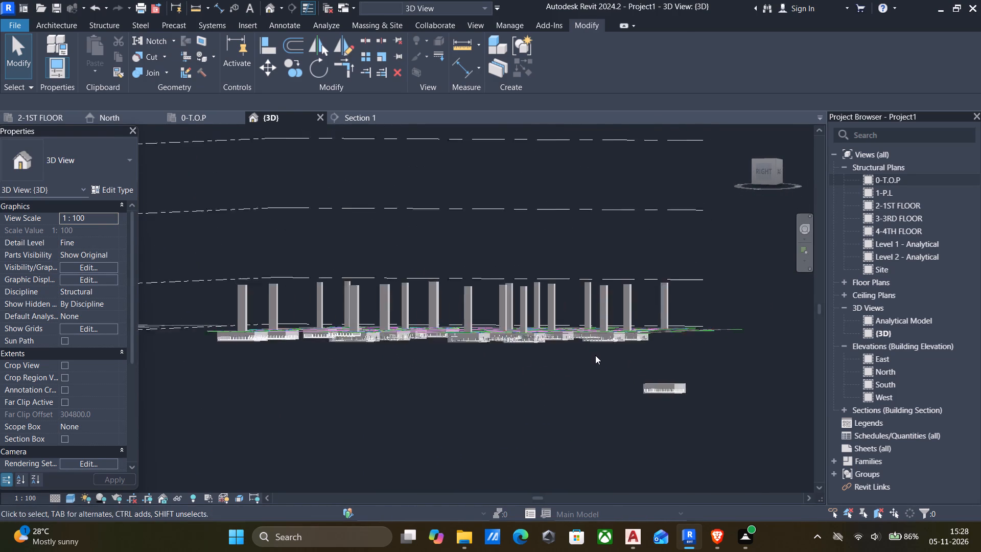
{"action": "scroll", "coordinate": [595, 355], "scroll_direction": "up", "scroll_amount": 1}
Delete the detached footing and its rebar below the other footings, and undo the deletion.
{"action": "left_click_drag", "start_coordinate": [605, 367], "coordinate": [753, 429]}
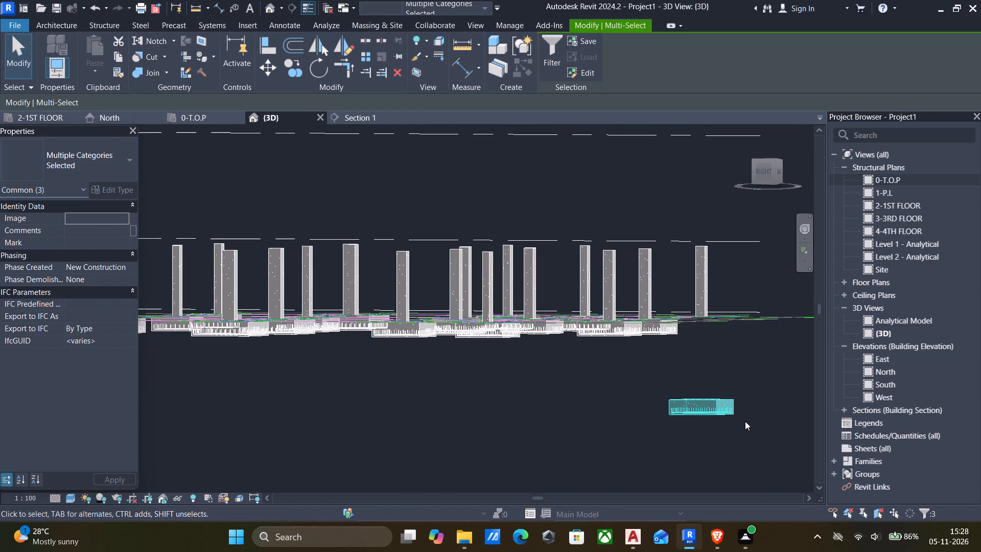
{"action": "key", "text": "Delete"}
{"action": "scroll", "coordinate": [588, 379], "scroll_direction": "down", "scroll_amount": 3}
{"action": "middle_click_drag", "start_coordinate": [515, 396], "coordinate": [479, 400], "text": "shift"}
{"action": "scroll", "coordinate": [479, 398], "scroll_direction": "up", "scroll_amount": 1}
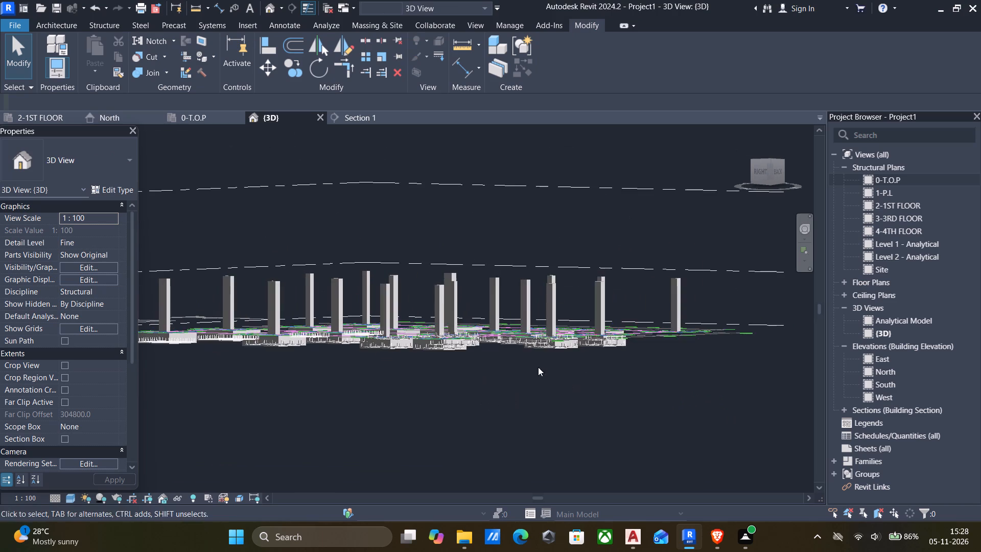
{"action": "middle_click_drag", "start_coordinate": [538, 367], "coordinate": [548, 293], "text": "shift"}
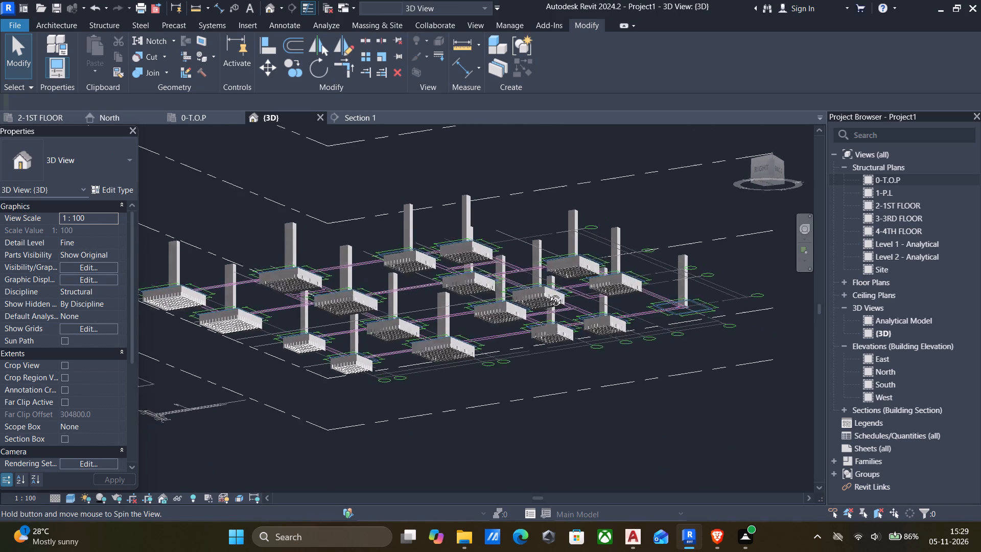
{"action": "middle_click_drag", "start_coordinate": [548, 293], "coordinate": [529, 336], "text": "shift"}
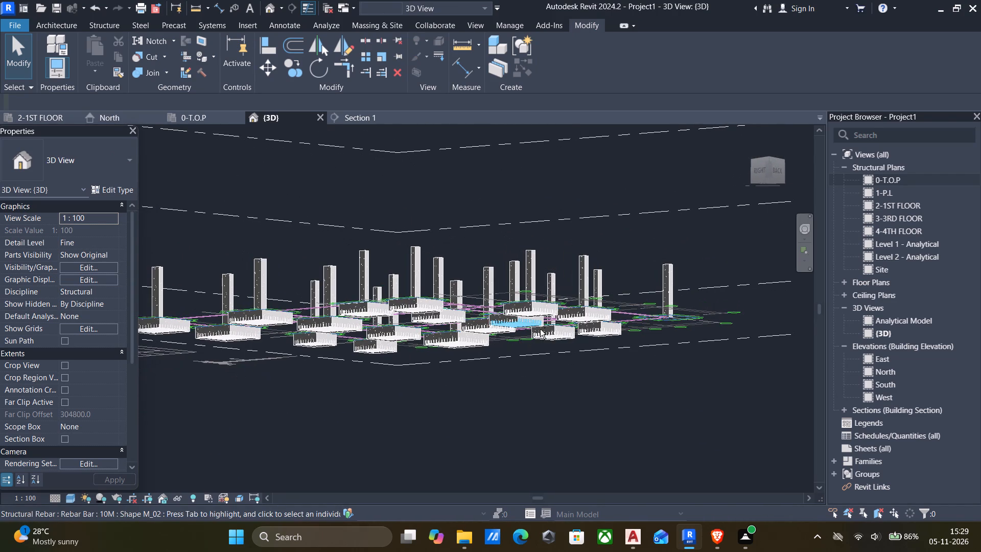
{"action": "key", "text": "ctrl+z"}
Set the height offset from level of the detached 5'x5' footing to 0.
{"action": "left_click_drag", "start_coordinate": [601, 370], "coordinate": [686, 399]}
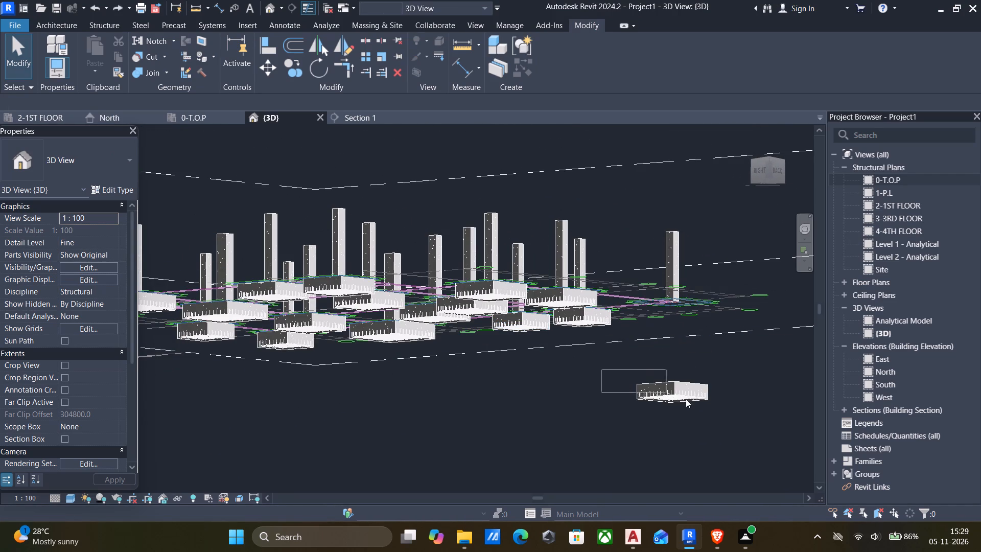
{"action": "left_click_drag", "start_coordinate": [686, 399], "coordinate": [725, 420]}
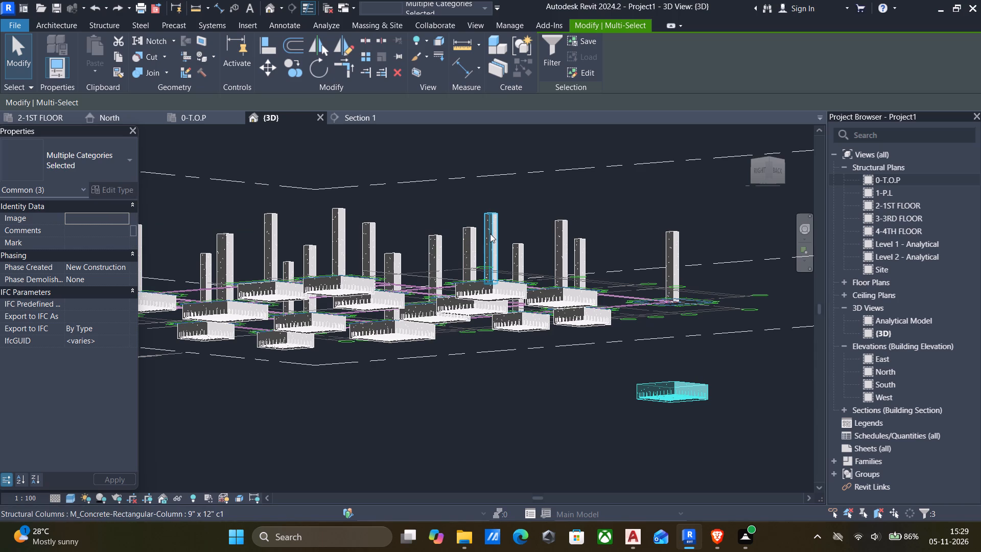
{"action": "key", "text": "Escape"}
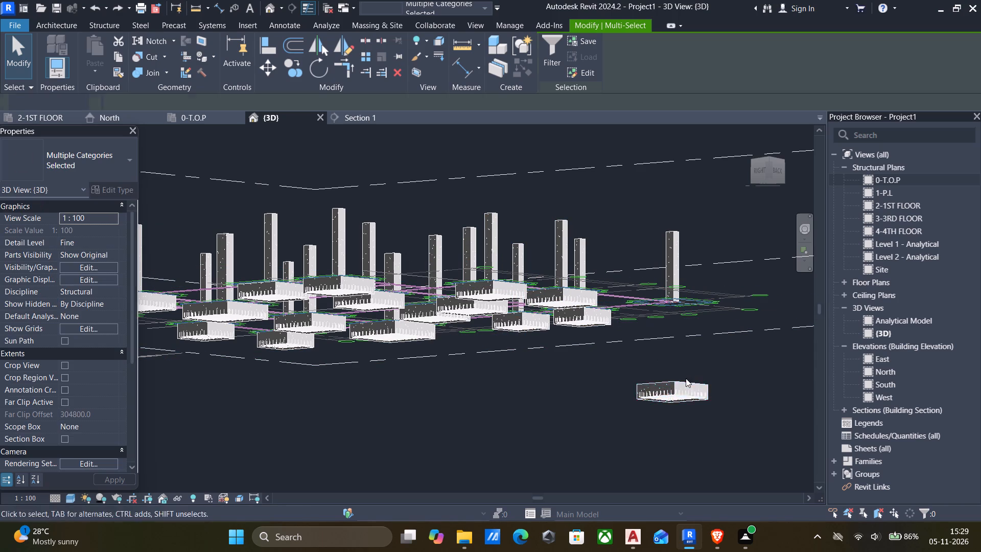
{"action": "scroll", "coordinate": [703, 388], "scroll_direction": "up", "scroll_amount": 5}
{"action": "left_click", "coordinate": [692, 379]}
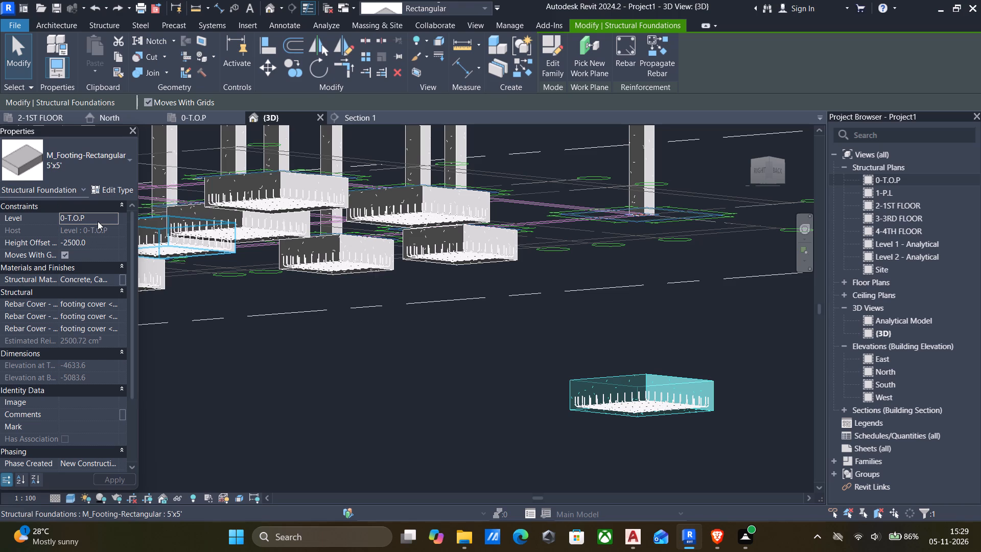
{"action": "left_click", "coordinate": [99, 239]}
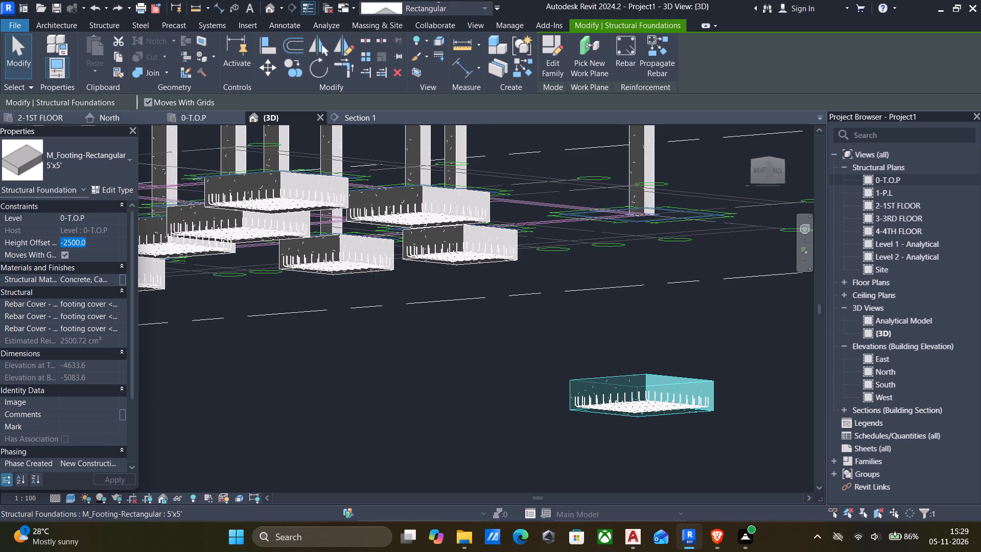
{"action": "key", "text": "0"}
{"action": "left_click", "coordinate": [511, 328]}
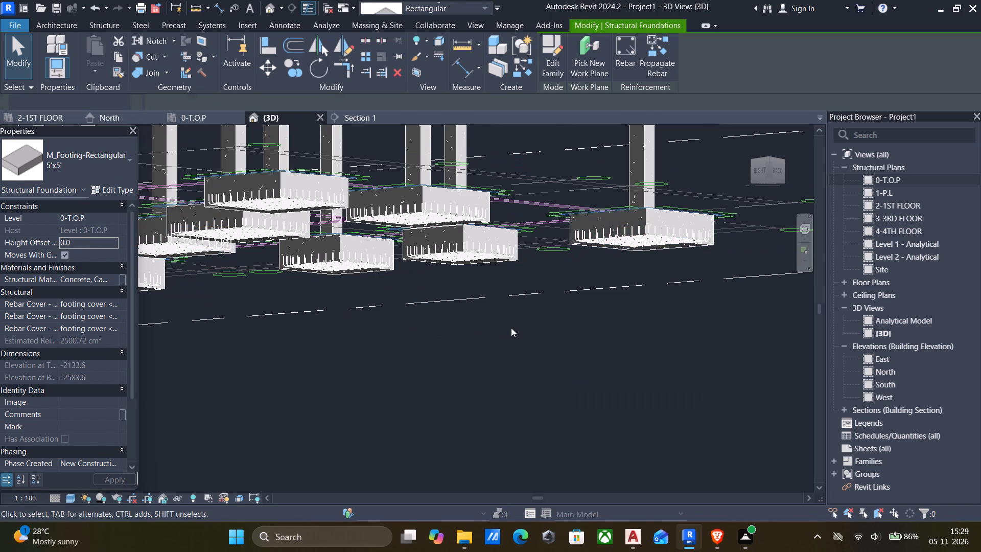
Inspect the footings and columns in the 3D view from several sides.
{"action": "scroll", "coordinate": [506, 318], "scroll_direction": "down", "scroll_amount": 3}
{"action": "middle_click_drag", "start_coordinate": [515, 331], "coordinate": [605, 281], "text": "shift"}
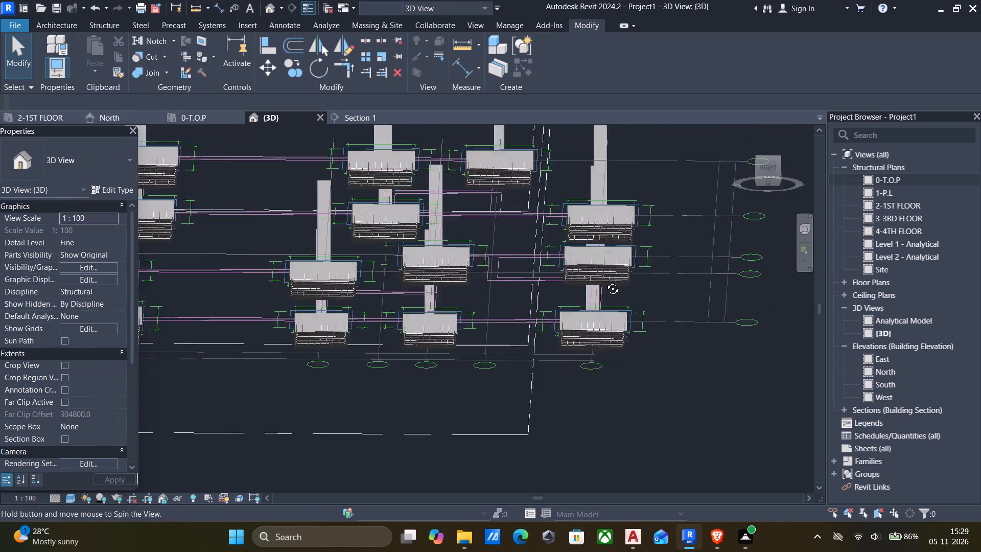
{"action": "middle_click_drag", "start_coordinate": [605, 281], "coordinate": [599, 387], "text": "shift"}
{"action": "middle_click_drag", "start_coordinate": [567, 354], "coordinate": [625, 303]}
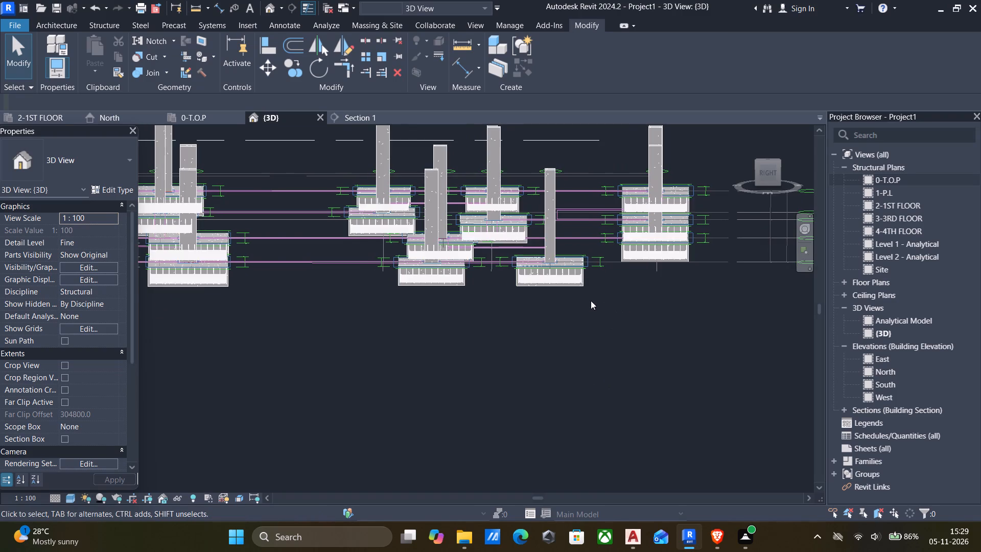
{"action": "scroll", "coordinate": [578, 306], "scroll_direction": "down", "scroll_amount": 3}
{"action": "middle_click_drag", "start_coordinate": [617, 307], "coordinate": [528, 325], "text": "shift"}
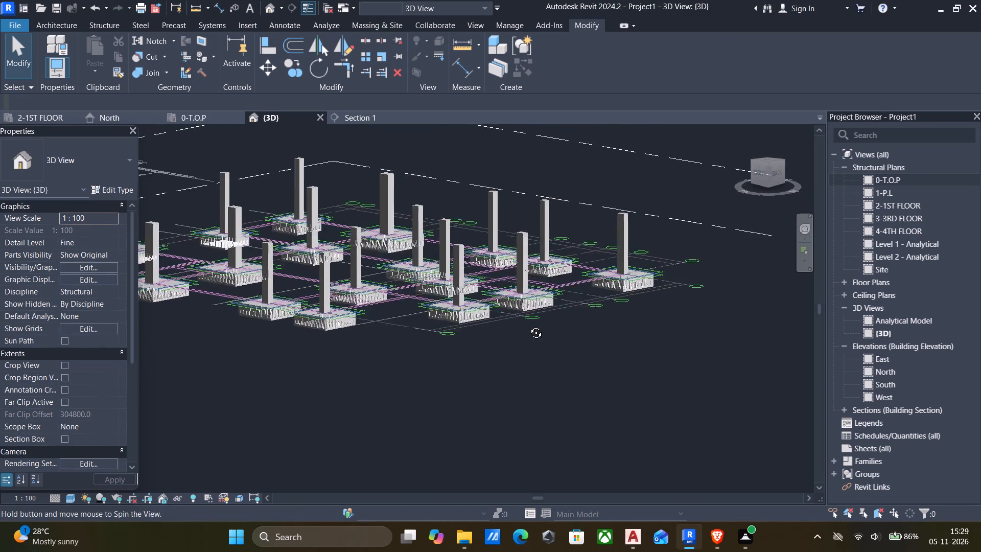
{"action": "middle_click_drag", "start_coordinate": [528, 325], "coordinate": [693, 348], "text": "shift"}
{"action": "middle_click_drag", "start_coordinate": [598, 329], "coordinate": [646, 316]}
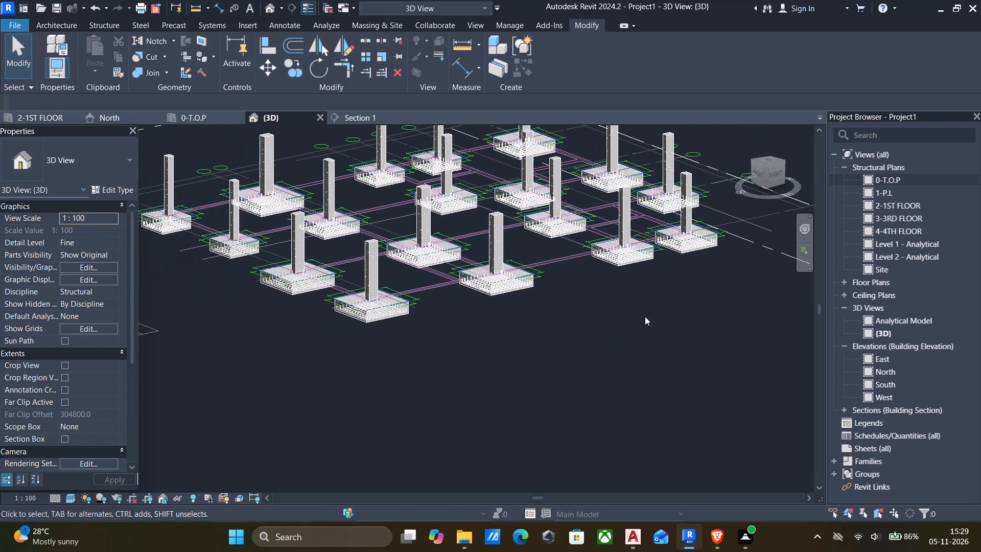
{"action": "middle_click_drag", "start_coordinate": [586, 323], "coordinate": [579, 332], "text": "shift"}
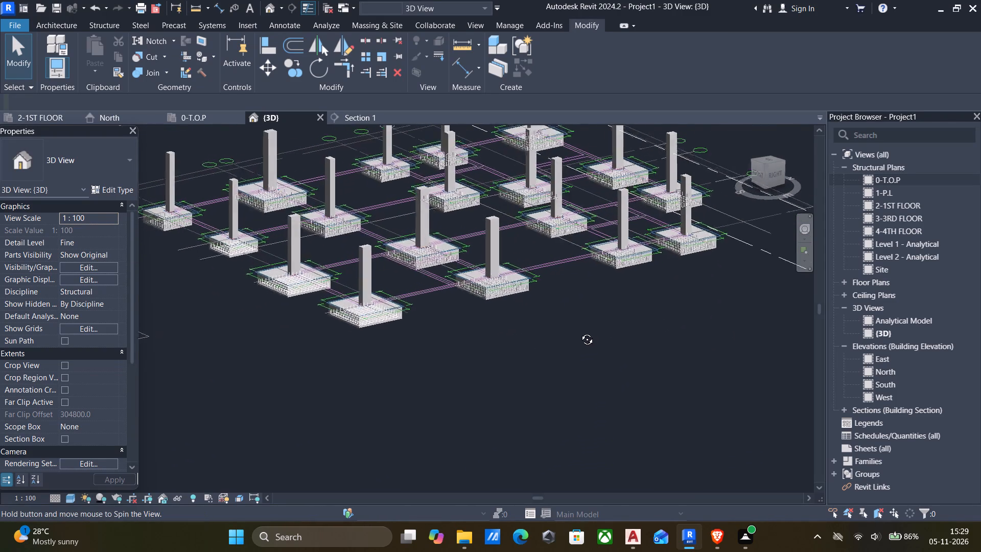
{"action": "middle_click_drag", "start_coordinate": [579, 332], "coordinate": [617, 348], "text": "shift"}
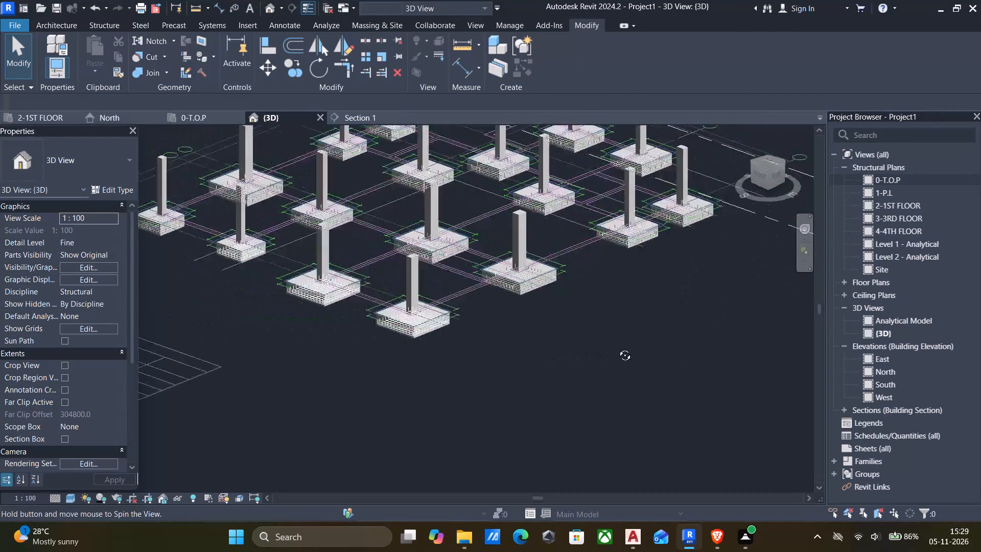
{"action": "middle_click_drag", "start_coordinate": [617, 348], "coordinate": [599, 332], "text": "shift"}
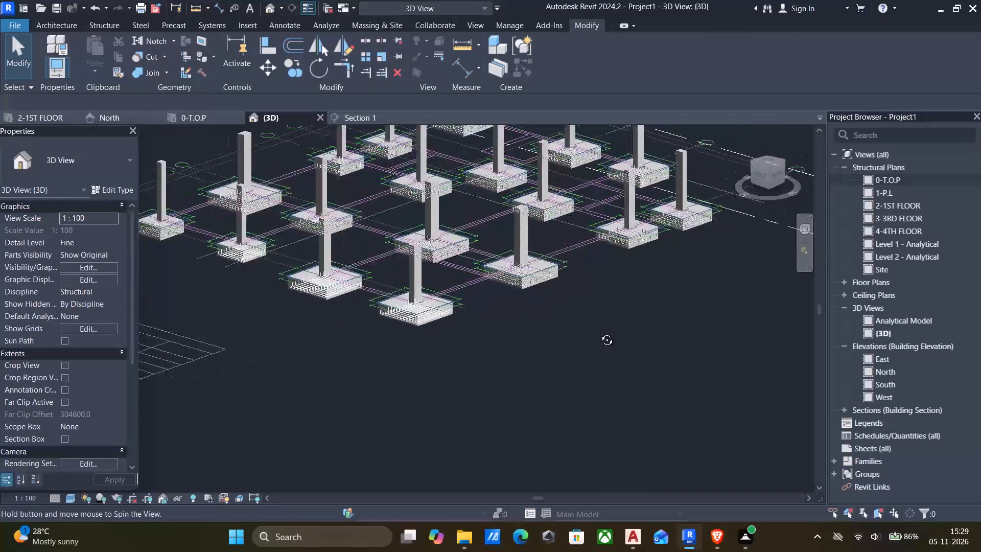
{"action": "middle_click_drag", "start_coordinate": [599, 332], "coordinate": [573, 341], "text": "shift"}
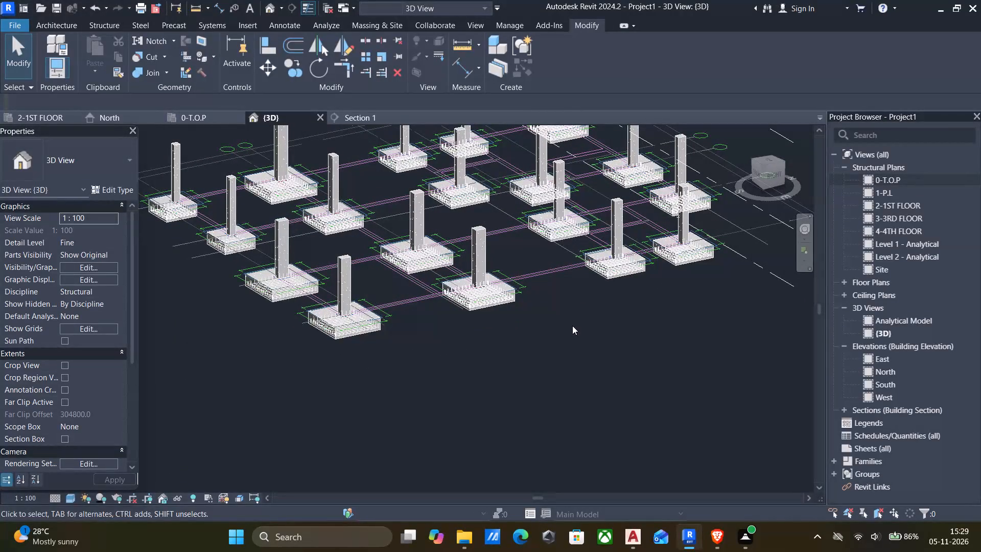
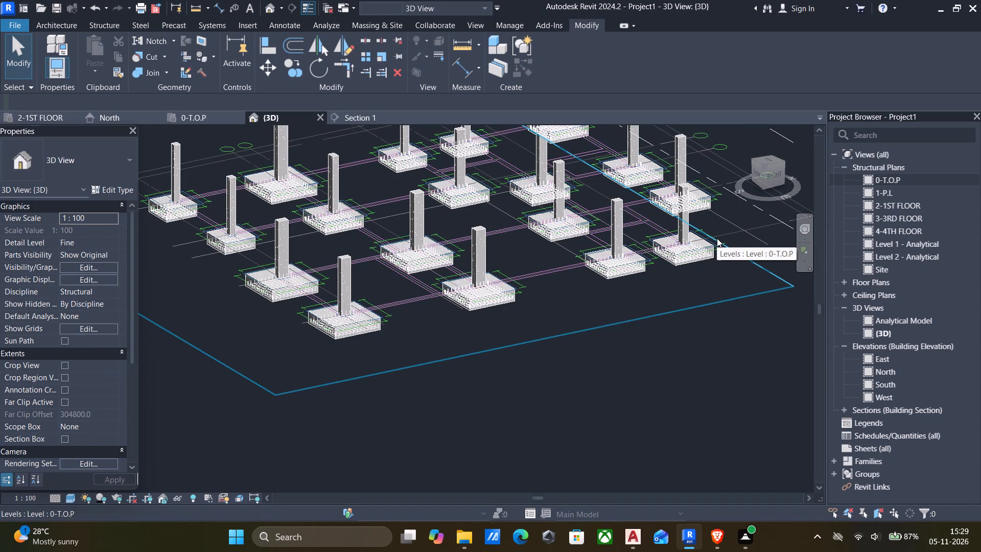
Open the 0-T.O.P structural plan and temporarily hide the existing section marker at the F-1 footing on grids A and 1.
{"action": "double_click", "coordinate": [871, 179]}
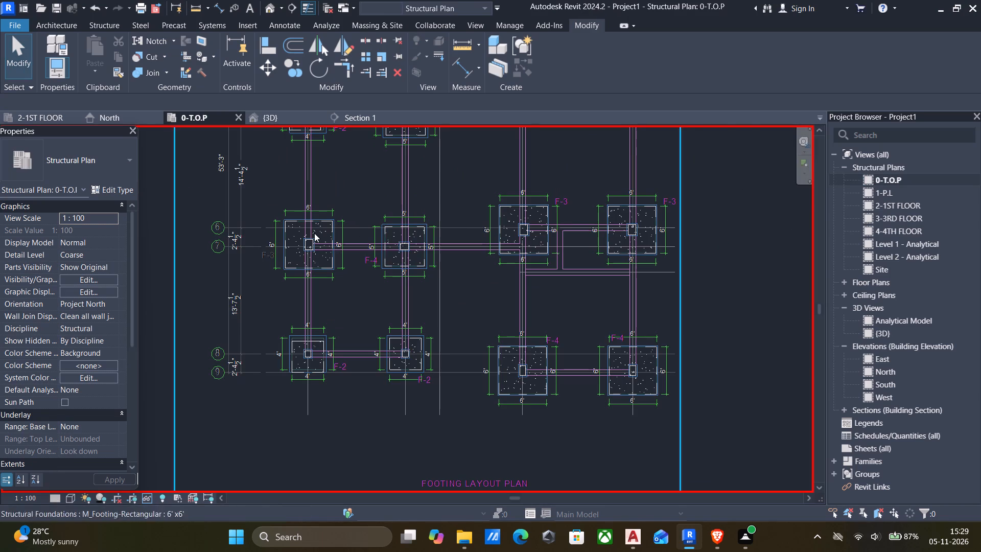
{"action": "middle_click_drag", "start_coordinate": [318, 233], "coordinate": [421, 268]}
{"action": "scroll", "coordinate": [407, 233], "scroll_direction": "down", "scroll_amount": 2}
{"action": "middle_click_drag", "start_coordinate": [422, 269], "coordinate": [424, 296]}
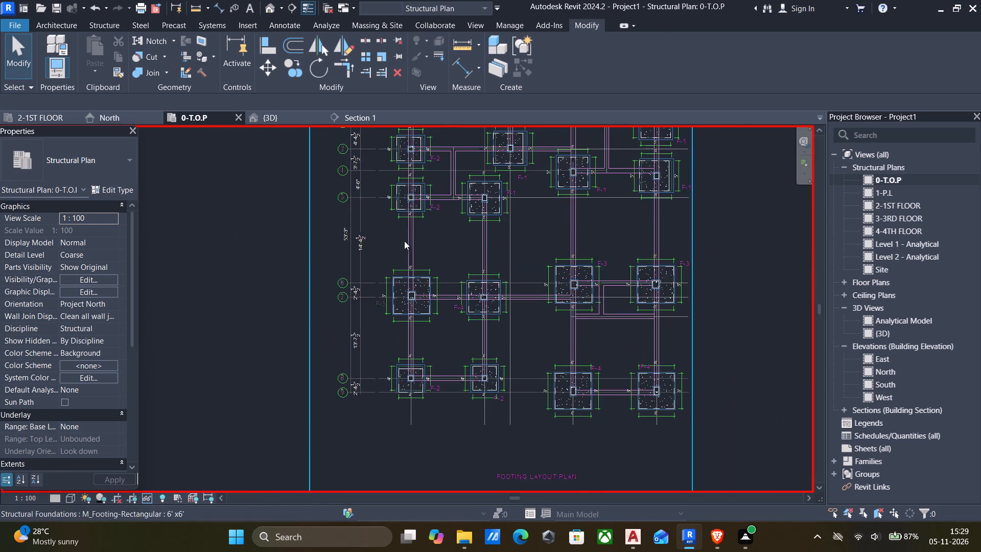
{"action": "middle_click_drag", "start_coordinate": [403, 234], "coordinate": [448, 327]}
{"action": "scroll", "coordinate": [449, 290], "scroll_direction": "up", "scroll_amount": 1}
{"action": "middle_click_drag", "start_coordinate": [438, 213], "coordinate": [458, 284]}
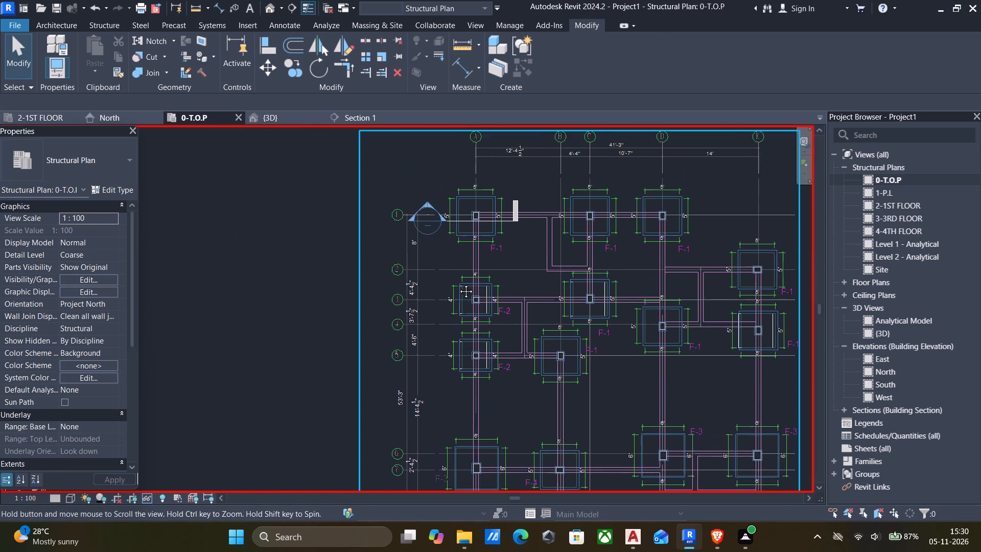
{"action": "middle_click_drag", "start_coordinate": [458, 284], "coordinate": [459, 284]}
{"action": "scroll", "coordinate": [485, 229], "scroll_direction": "up", "scroll_amount": 9}
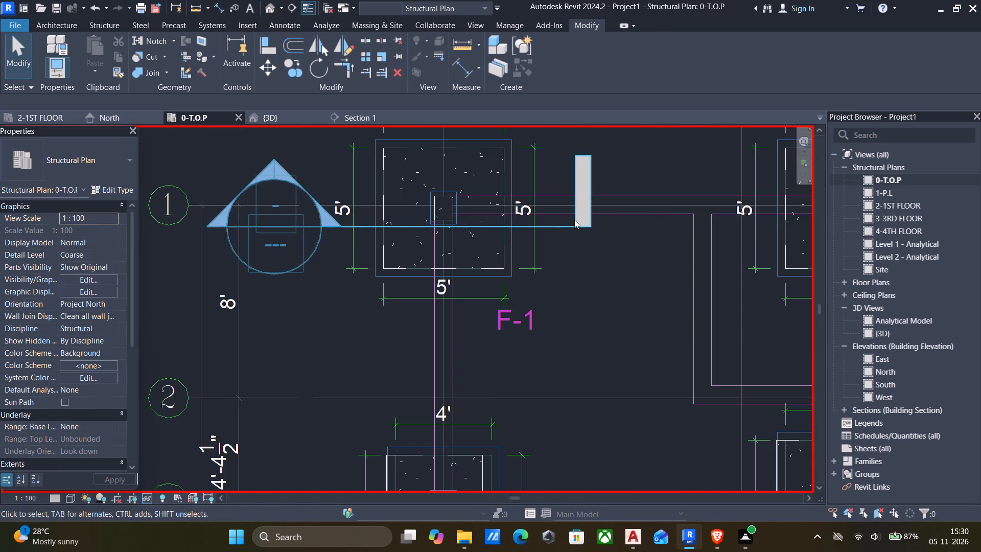
{"action": "left_click", "coordinate": [574, 220]}
{"action": "middle_click_drag", "start_coordinate": [377, 217], "coordinate": [407, 264]}
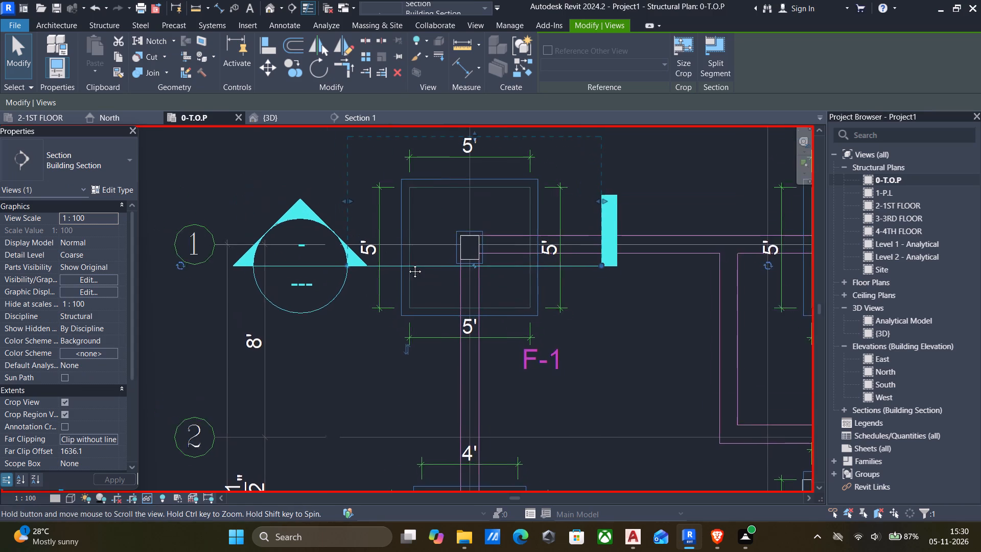
{"action": "middle_click_drag", "start_coordinate": [407, 264], "coordinate": [417, 291]}
{"action": "type", "text": "hh"}
Draw a short horizontal building section through the column of the F-1 footing at grids A and 1 on the 0-T.O.P plan.
{"action": "left_click", "coordinate": [268, 7]}
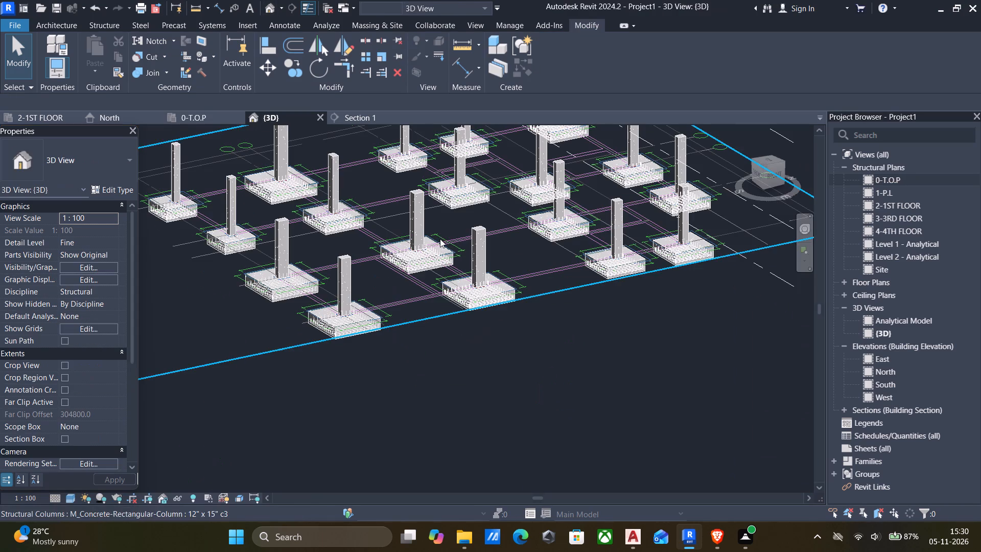
{"action": "double_click", "coordinate": [869, 179]}
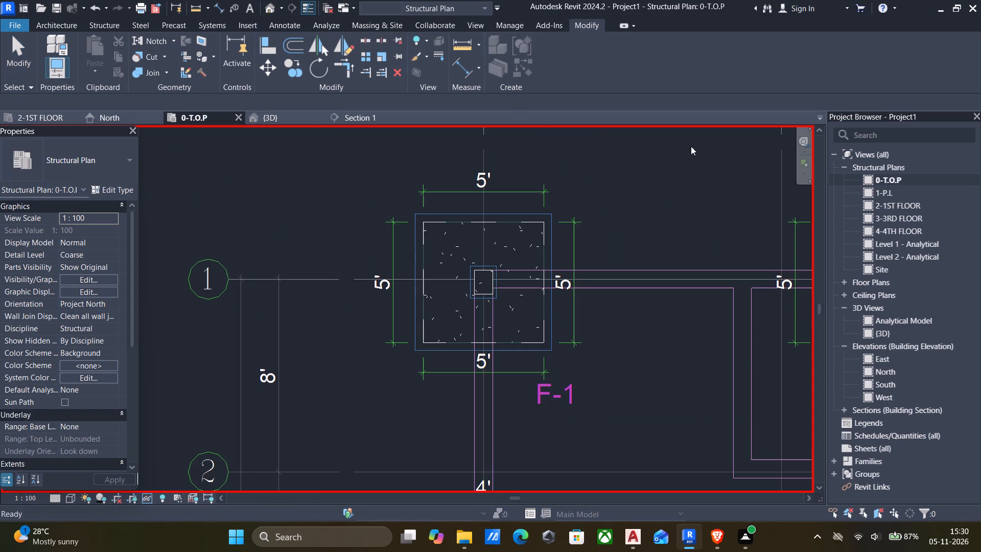
{"action": "left_click", "coordinate": [292, 5]}
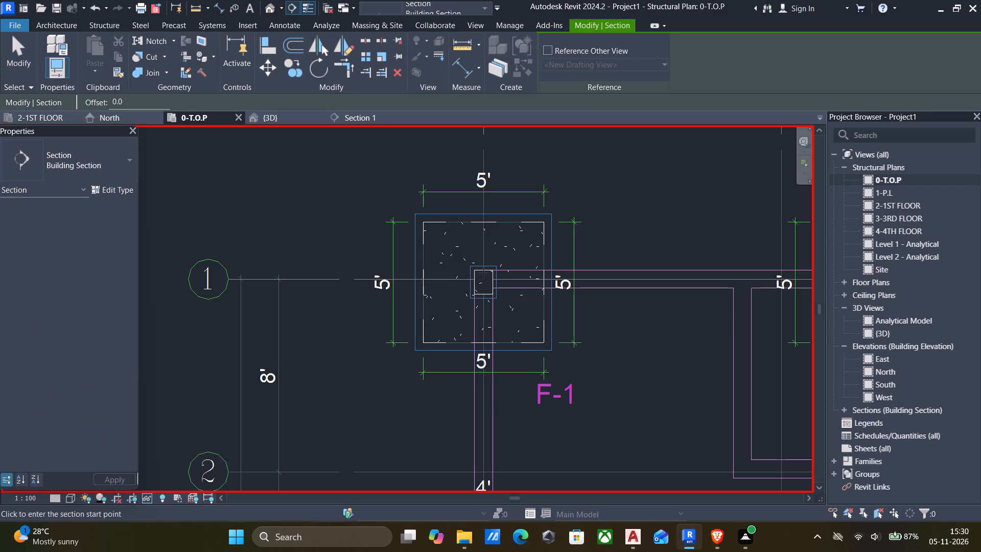
{"action": "scroll", "coordinate": [483, 281], "scroll_direction": "up", "scroll_amount": 10}
{"action": "left_click", "coordinate": [426, 284]}
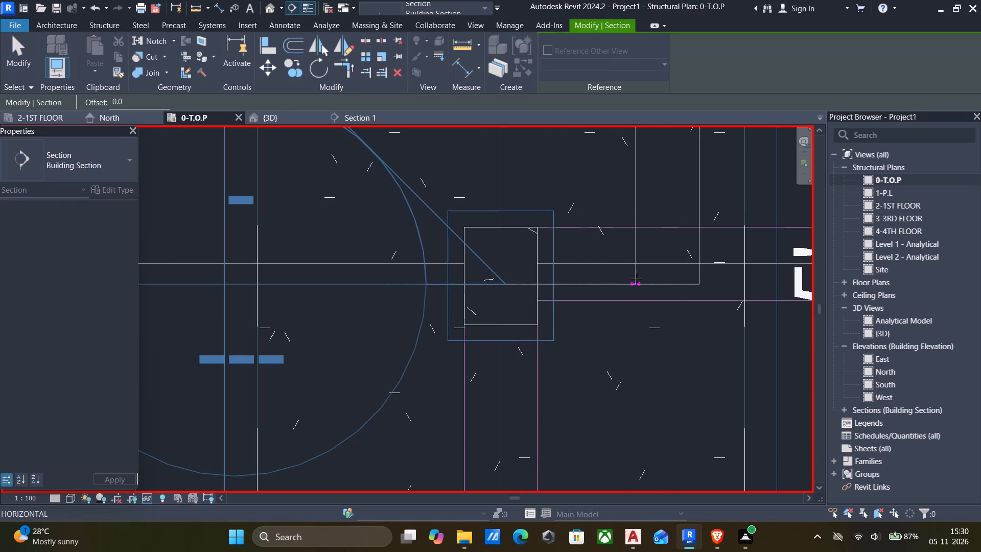
{"action": "left_click", "coordinate": [637, 279]}
{"action": "scroll", "coordinate": [637, 278], "scroll_direction": "down", "scroll_amount": 7}
{"action": "key", "text": "Escape"}
{"action": "key", "text": "Escape"}
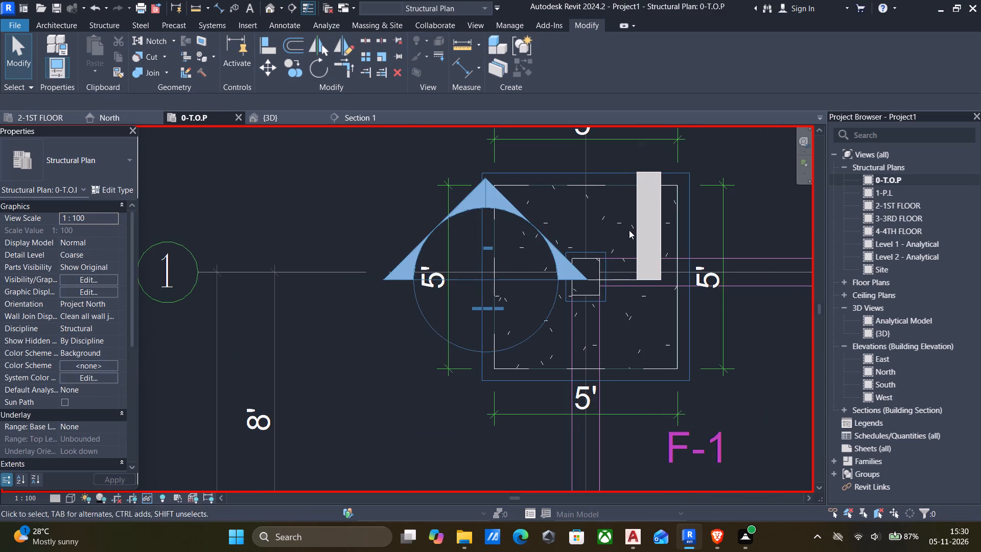
Shorten the new section's view depth to just beyond the column, with a far clip offset of about 460 mm.
{"action": "left_click", "coordinate": [636, 232]}
{"action": "scroll", "coordinate": [598, 216], "scroll_direction": "down", "scroll_amount": 7}
{"action": "middle_click_drag", "start_coordinate": [508, 178], "coordinate": [493, 231]}
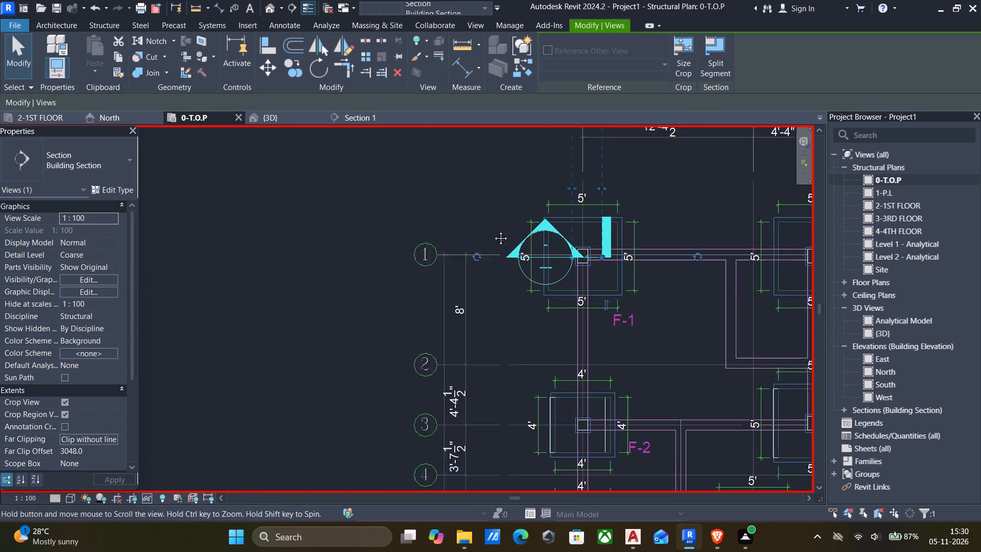
{"action": "middle_click_drag", "start_coordinate": [493, 231], "coordinate": [489, 280]}
{"action": "left_click_drag", "start_coordinate": [578, 204], "coordinate": [574, 266]}
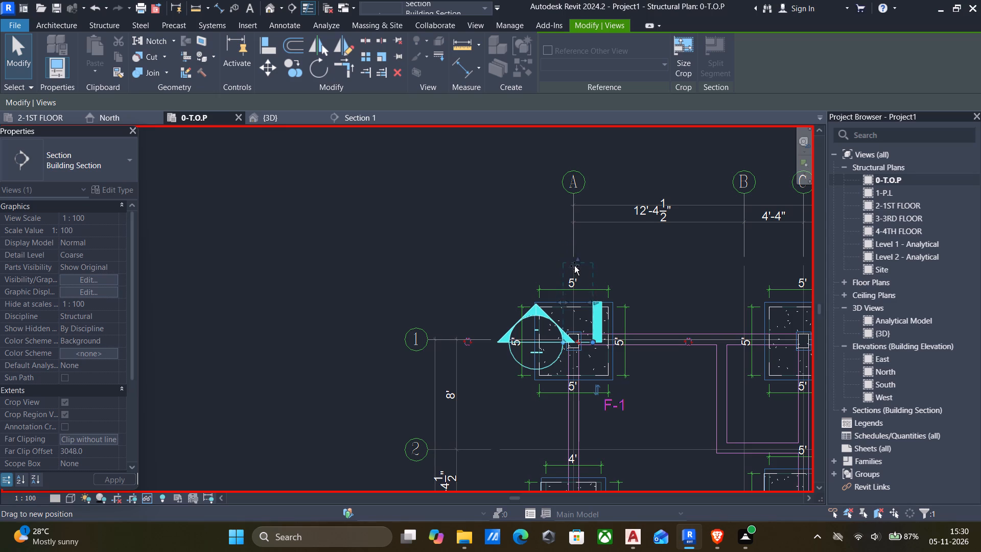
{"action": "left_click_drag", "start_coordinate": [574, 266], "coordinate": [572, 326]}
{"action": "scroll", "coordinate": [577, 314], "scroll_direction": "up", "scroll_amount": 4}
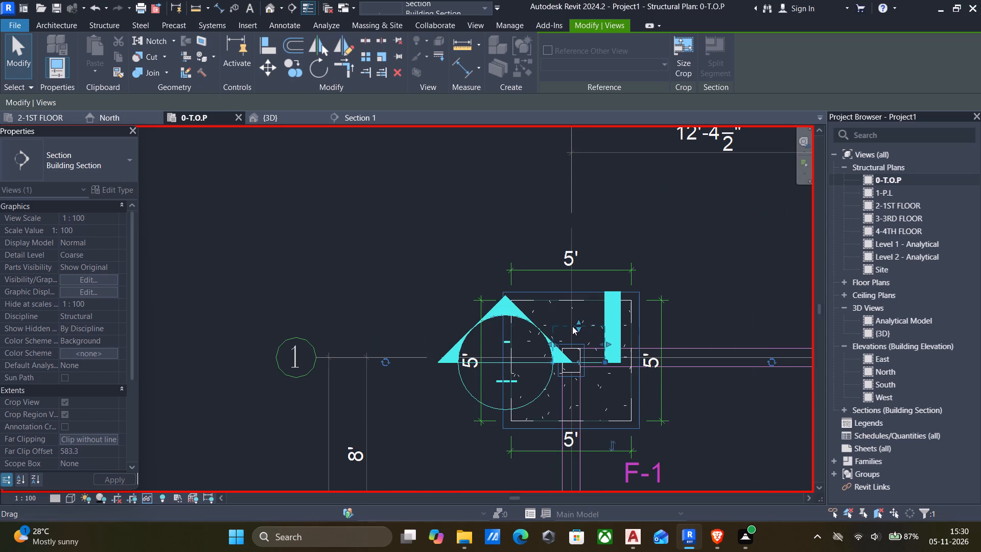
Open the new section's view at the base of the column and footing.
{"action": "right_click", "coordinate": [613, 315]}
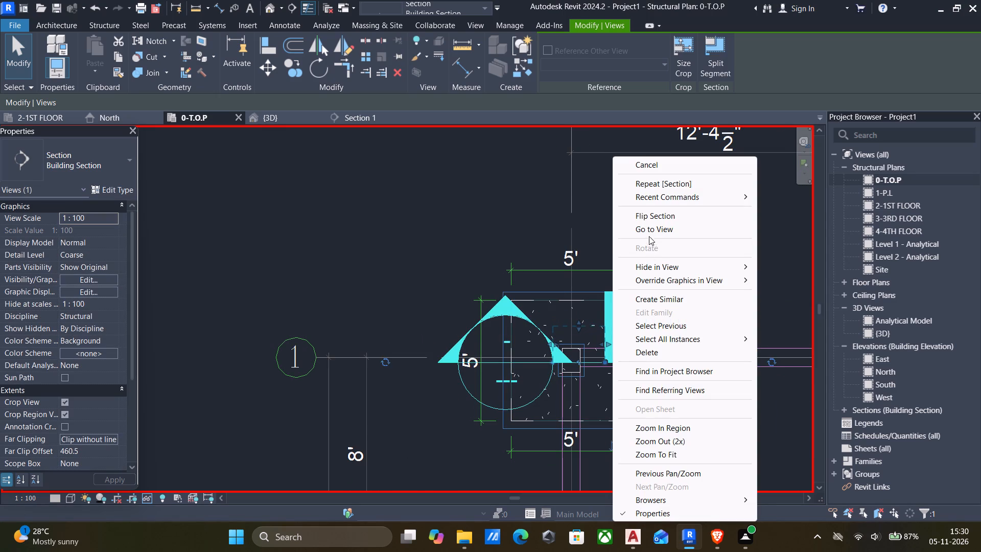
{"action": "left_click", "coordinate": [646, 232]}
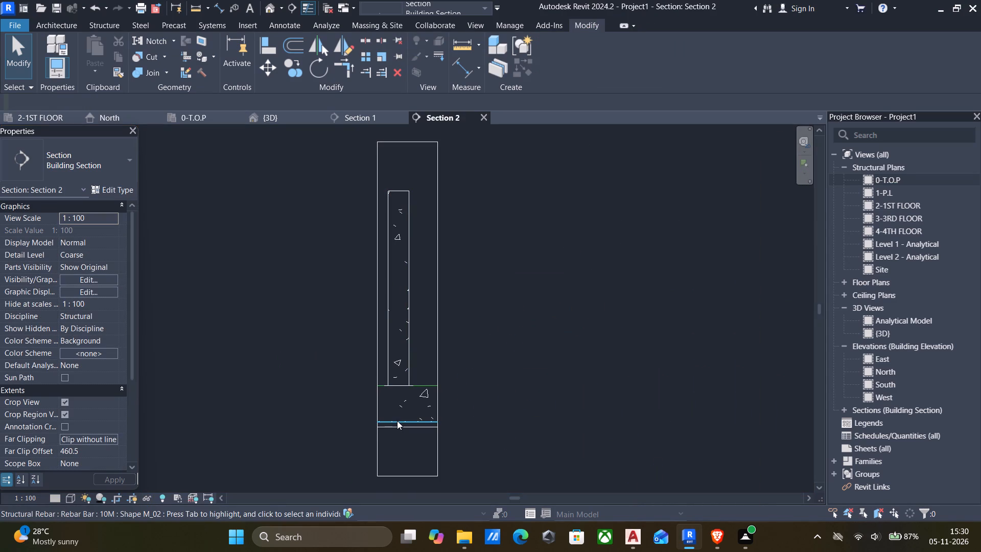
{"action": "scroll", "coordinate": [380, 427], "scroll_direction": "up", "scroll_amount": 8}
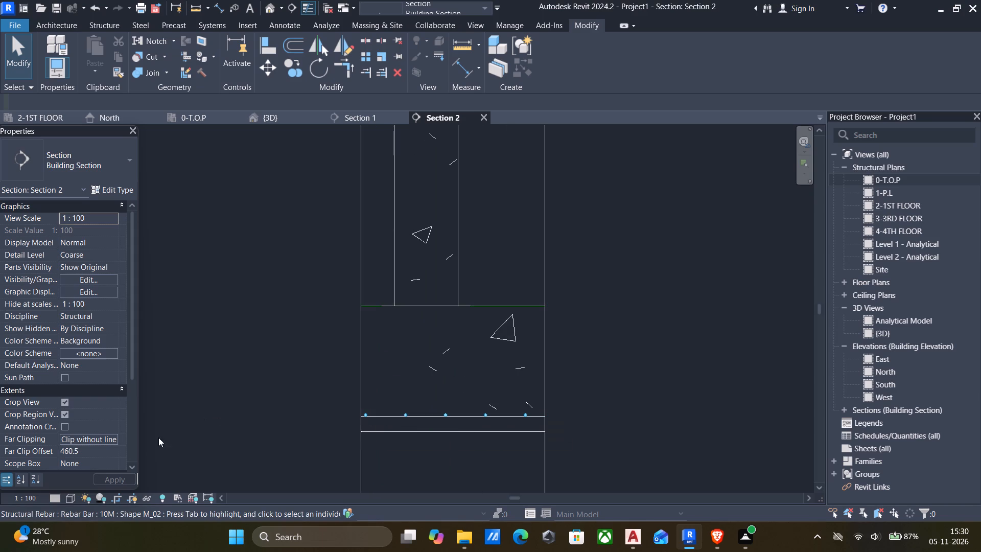
Set the section view's visual style to Wireframe and its detail level to Fine.
{"action": "left_click", "coordinate": [69, 496]}
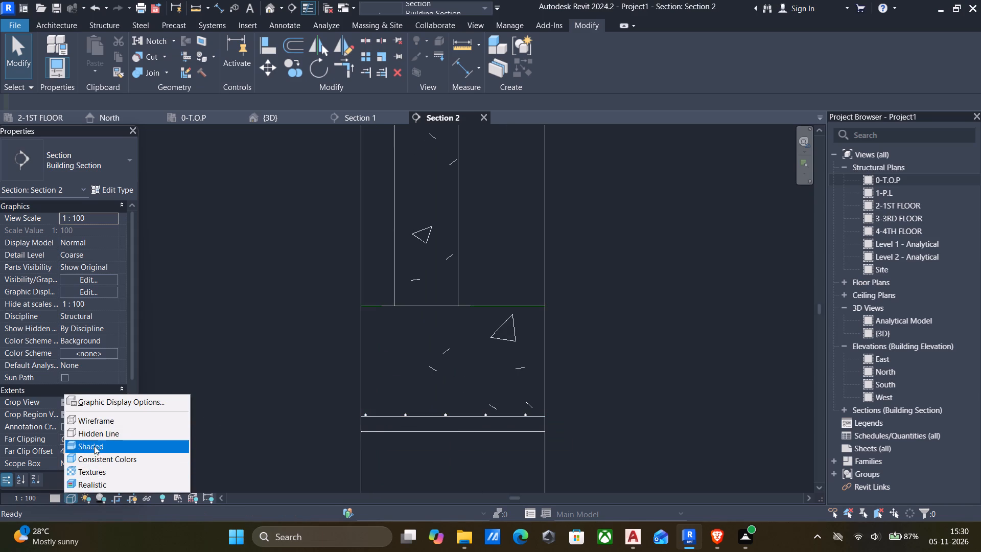
{"action": "left_click", "coordinate": [94, 444]}
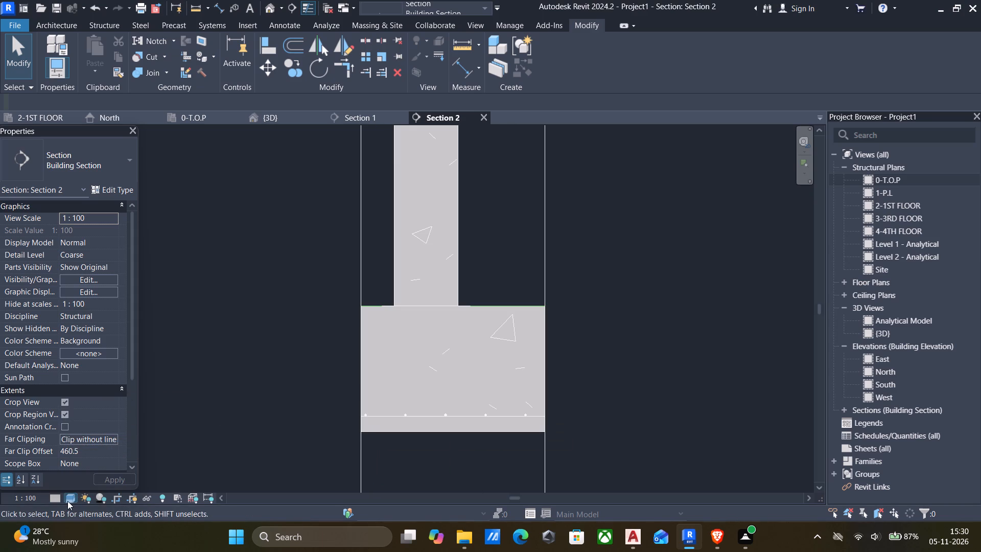
{"action": "left_click", "coordinate": [67, 499]}
{"action": "left_click", "coordinate": [74, 495]}
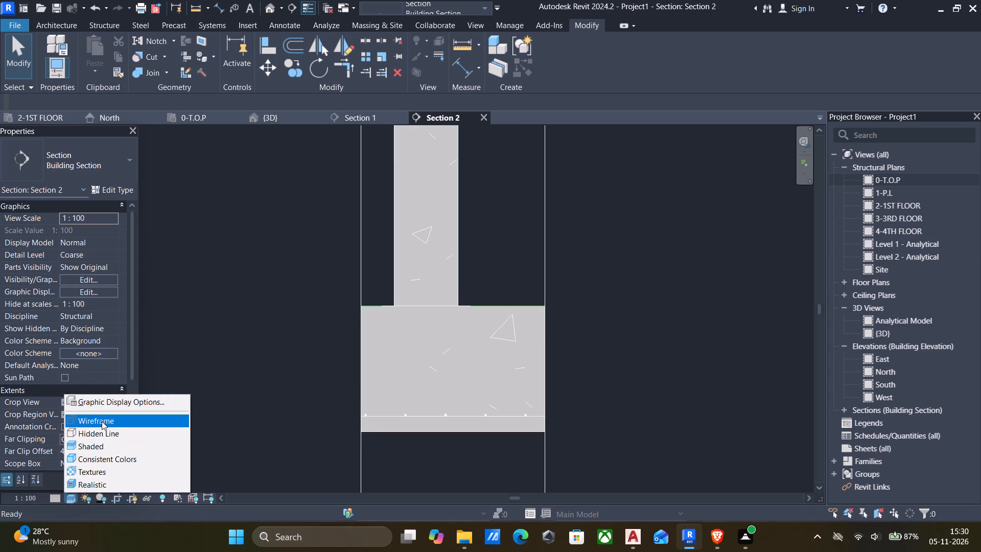
{"action": "left_click", "coordinate": [100, 422]}
{"action": "left_click", "coordinate": [56, 496]}
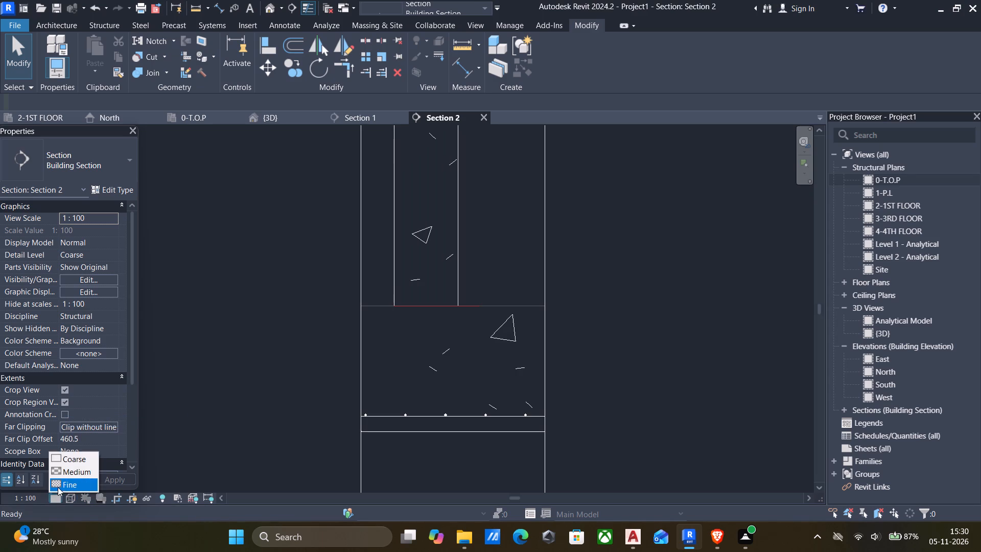
{"action": "left_click", "coordinate": [58, 487]}
Add a 40 mm rebar cover setting named "column cover" in the Rebar Cover Settings.
{"action": "scroll", "coordinate": [378, 340], "scroll_direction": "down", "scroll_amount": 5}
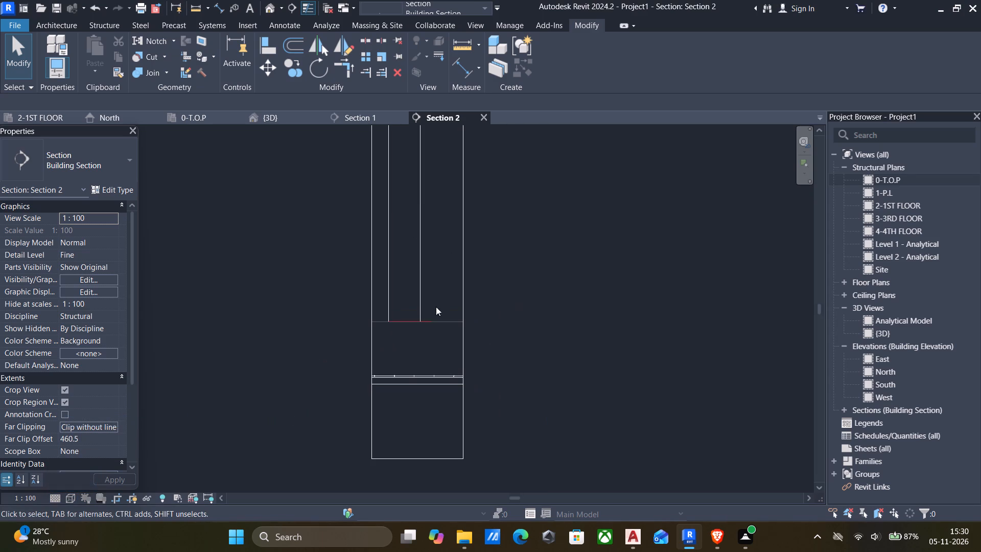
{"action": "scroll", "coordinate": [440, 379], "scroll_direction": "down", "scroll_amount": 5}
{"action": "middle_click_drag", "start_coordinate": [520, 346], "coordinate": [518, 411]}
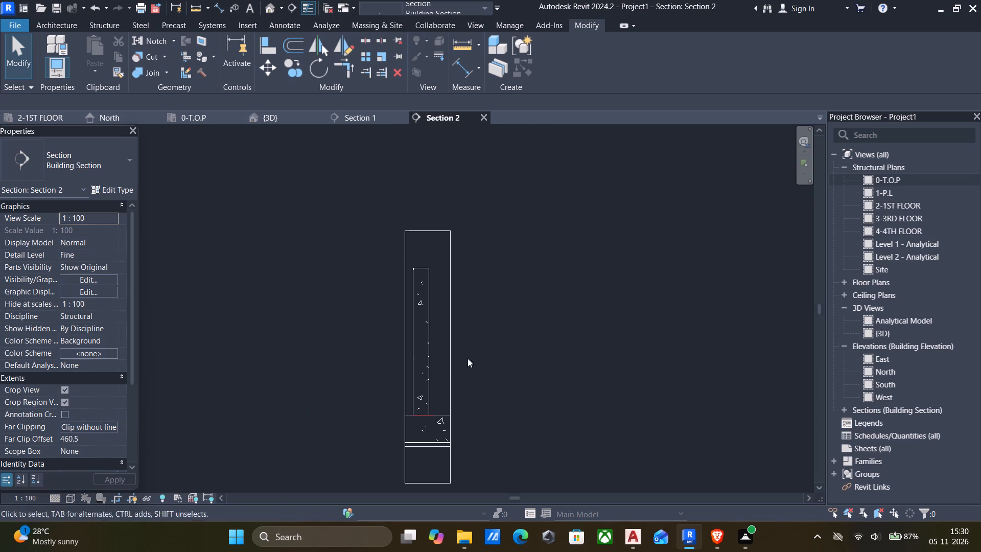
{"action": "scroll", "coordinate": [417, 295], "scroll_direction": "up", "scroll_amount": 5}
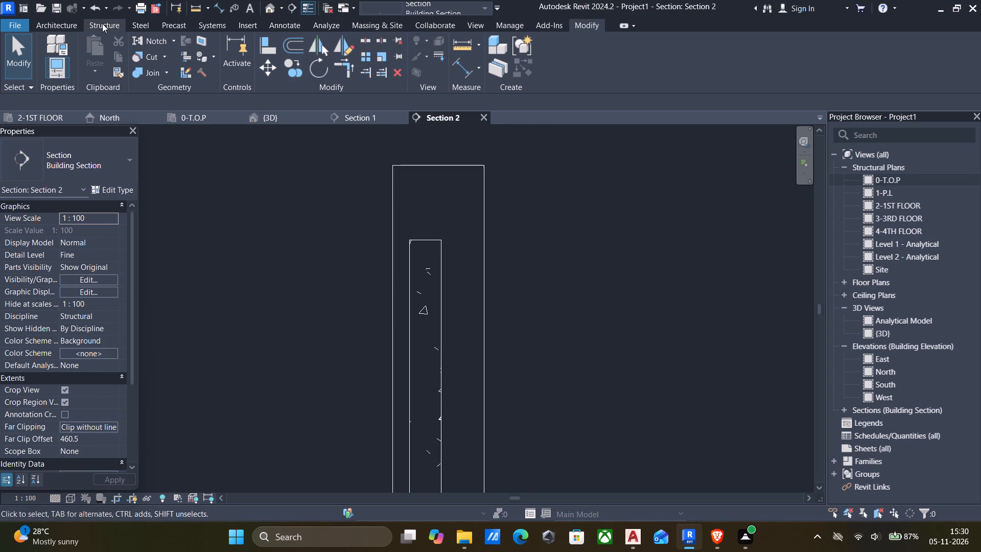
{"action": "left_click", "coordinate": [99, 26]}
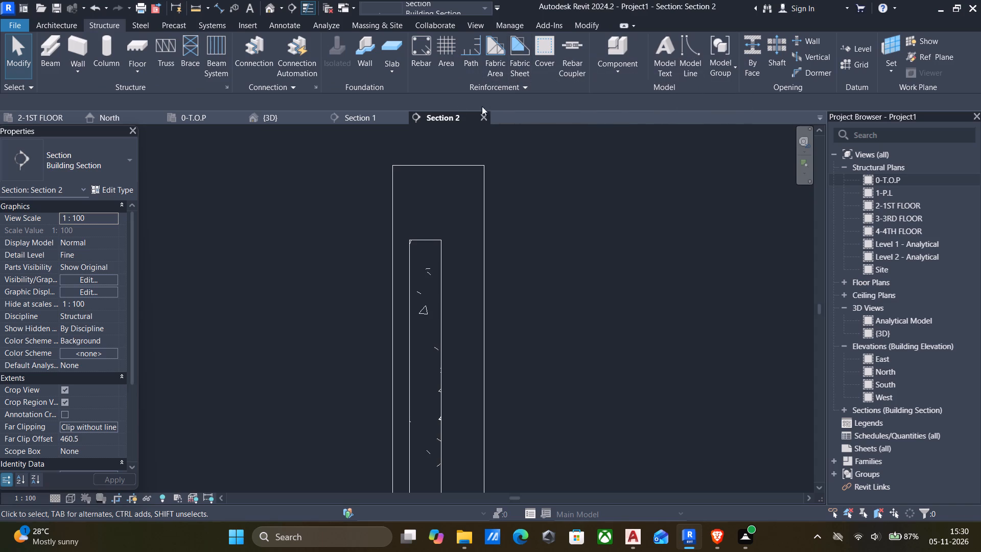
{"action": "left_click", "coordinate": [507, 88]}
{"action": "left_click", "coordinate": [458, 103]}
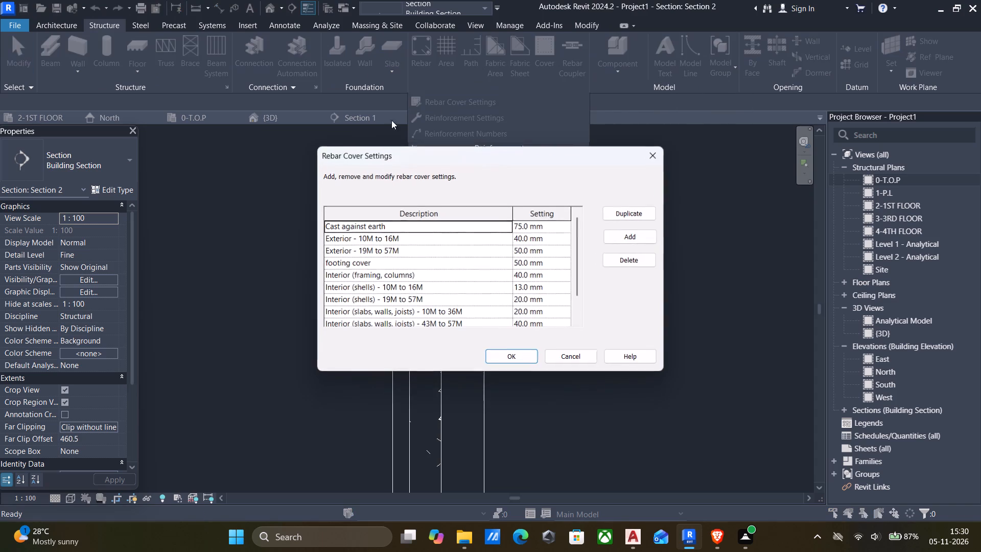
{"action": "left_click", "coordinate": [639, 235]}
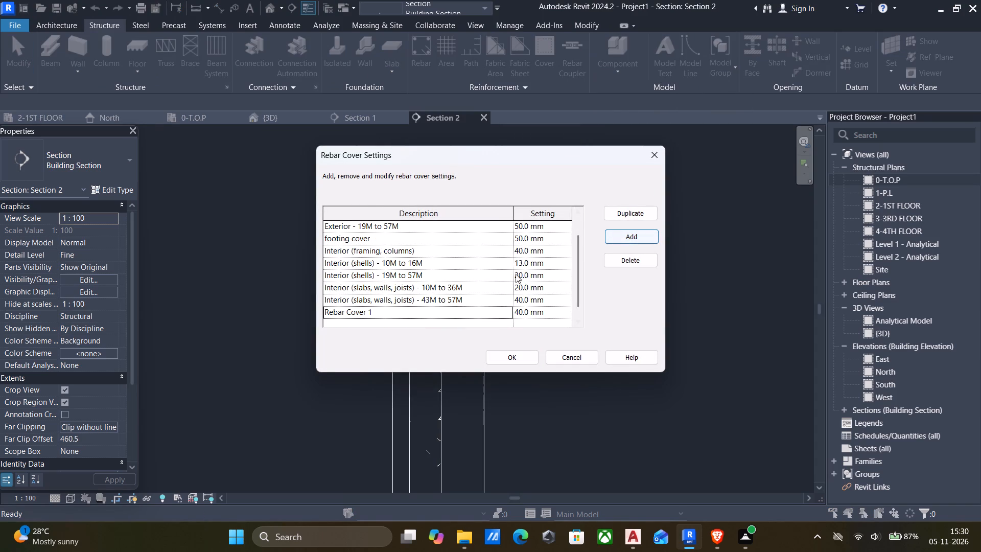
{"action": "left_click", "coordinate": [426, 308]}
{"action": "key", "text": "BackSpace"}
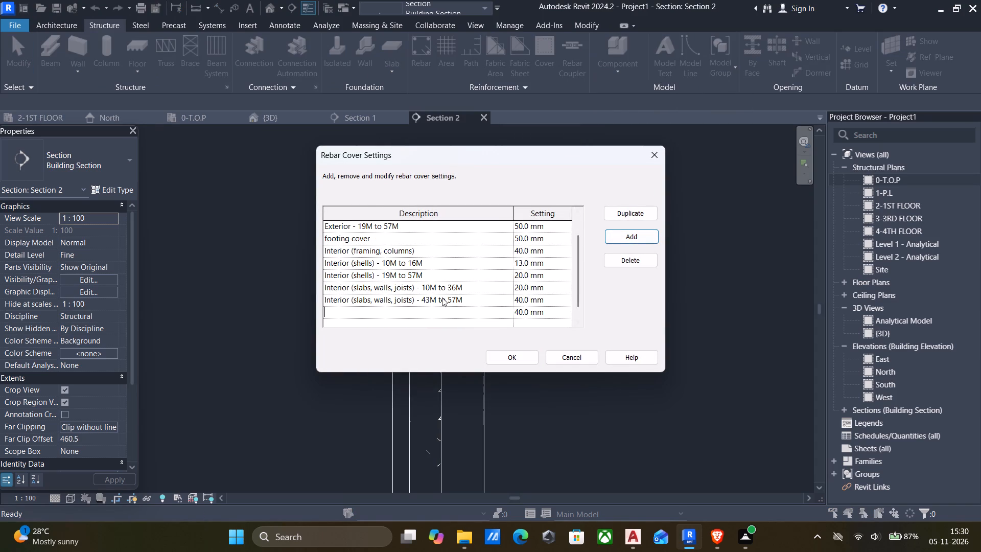
{"action": "type", "text": "column cover"}
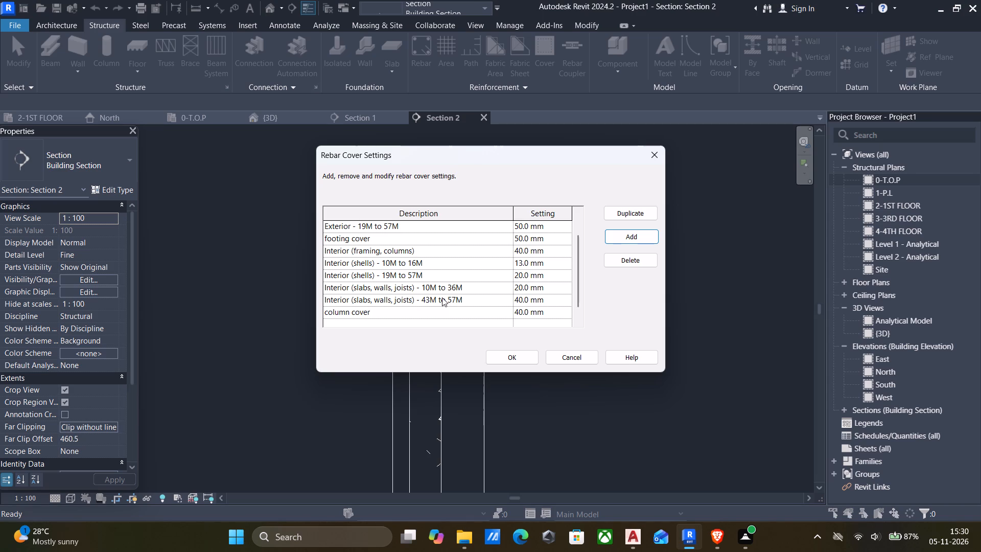
{"action": "left_click", "coordinate": [510, 355]}
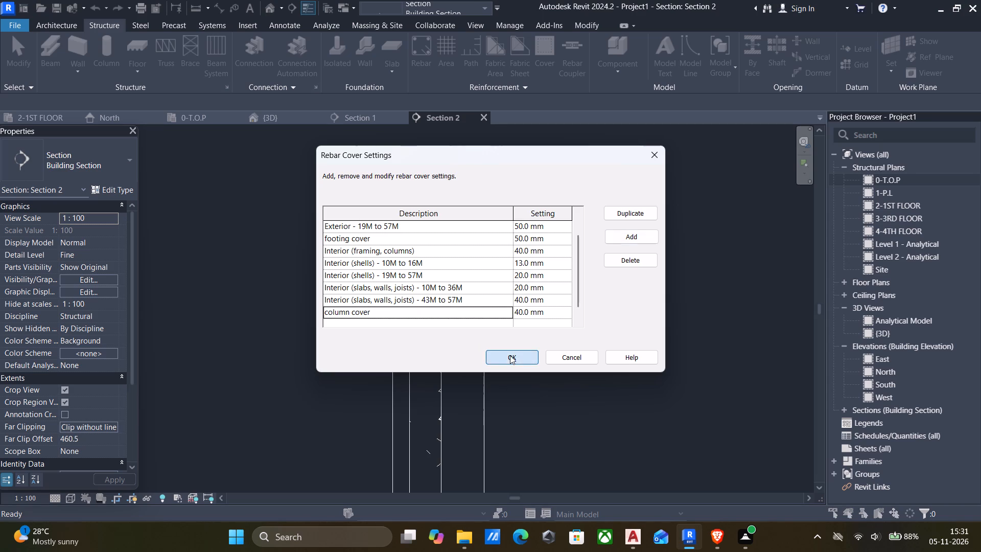
Assign the "column cover" rebar cover setting to the whole column in the section.
{"action": "left_click", "coordinate": [543, 43]}
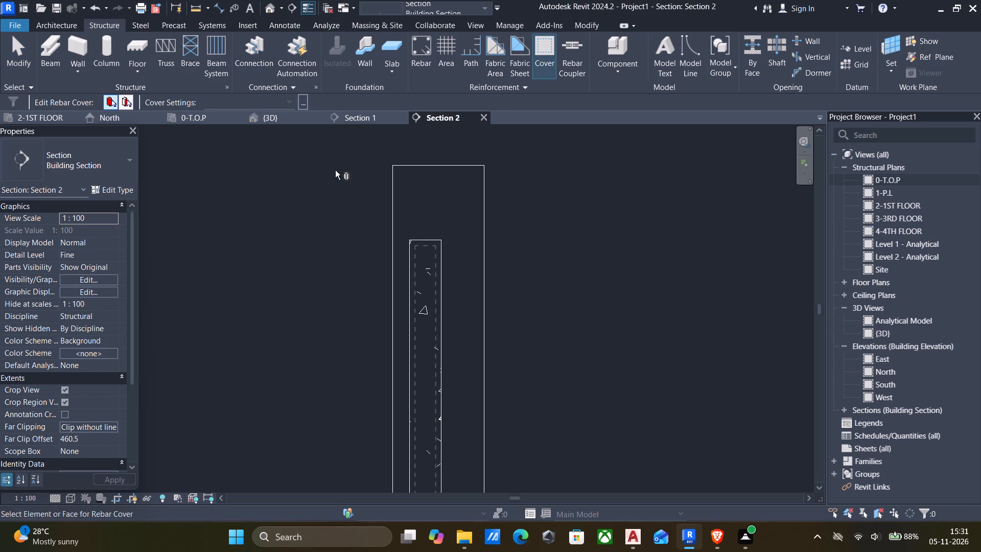
{"action": "left_click", "coordinate": [440, 261]}
{"action": "left_click", "coordinate": [269, 102]}
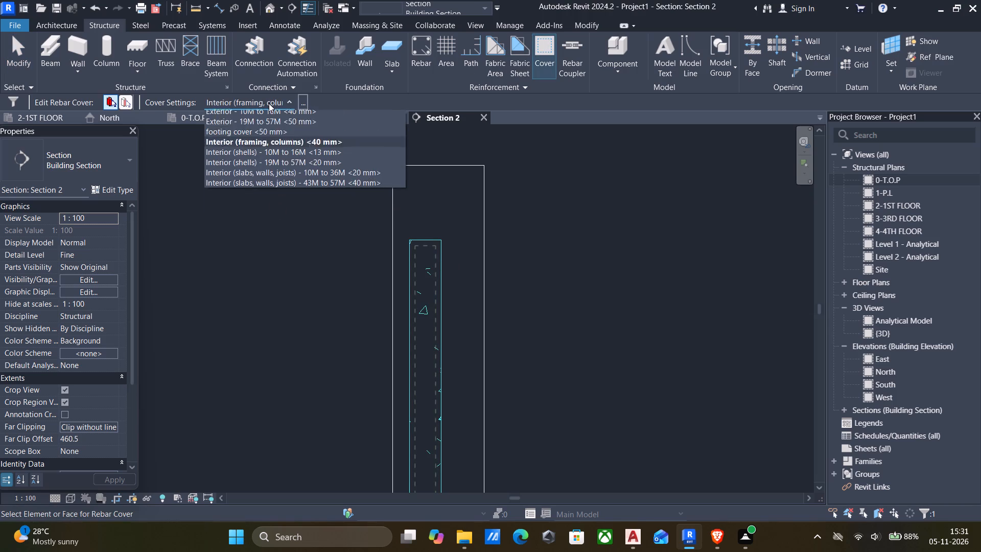
{"action": "scroll", "coordinate": [291, 164], "scroll_direction": "down", "scroll_amount": 7}
{"action": "left_click", "coordinate": [231, 126]}
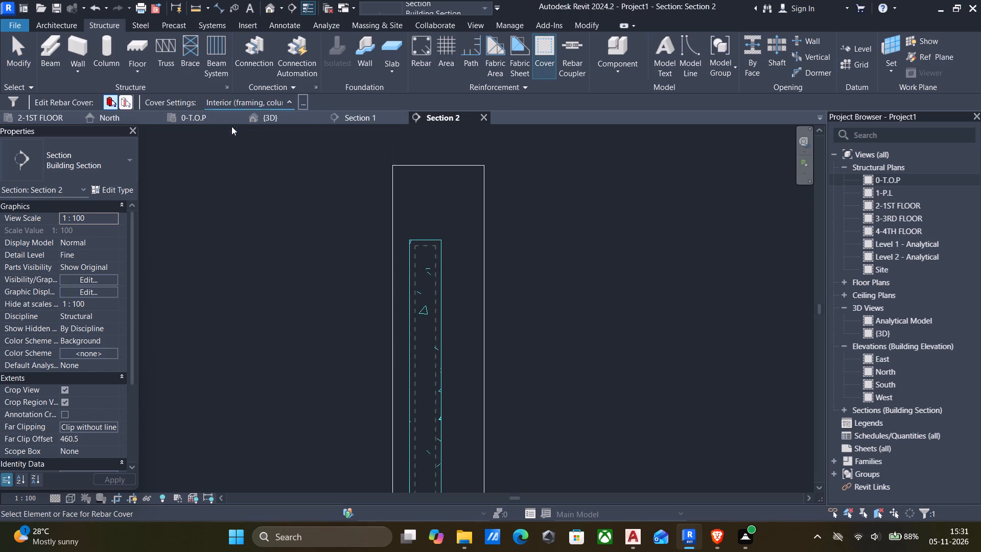
Start placing rebar shape M_T1 in the column section with Far Cover Reference and the Parallel to Work Plane orientation.
{"action": "left_click", "coordinate": [417, 50]}
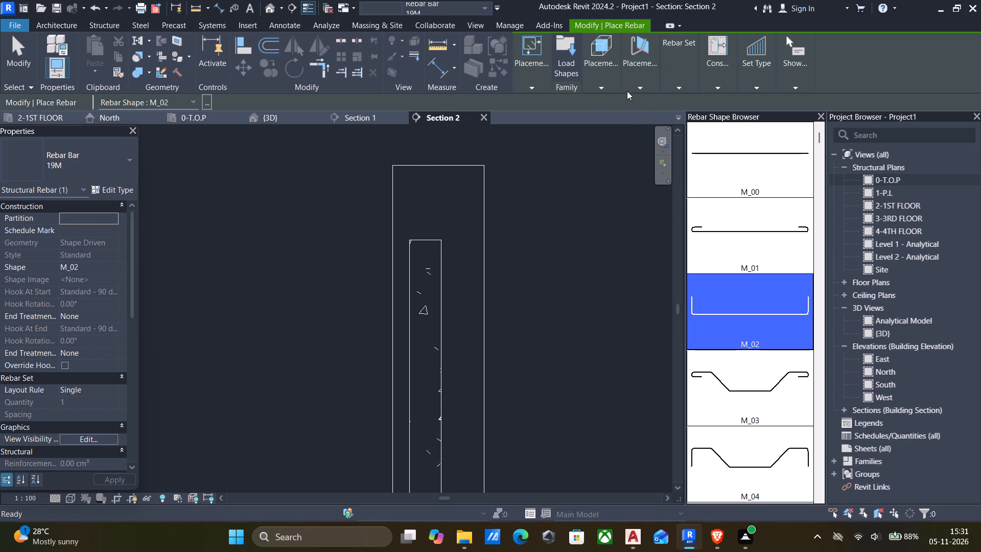
{"action": "left_click", "coordinate": [148, 100]}
{"action": "scroll", "coordinate": [147, 188], "scroll_direction": "down", "scroll_amount": 8}
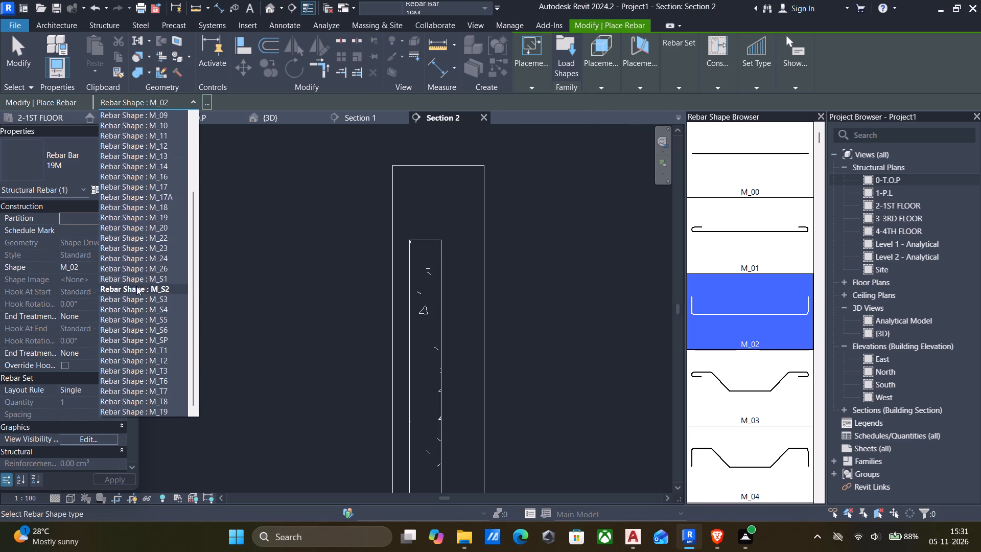
{"action": "scroll", "coordinate": [151, 301], "scroll_direction": "down", "scroll_amount": 5}
{"action": "left_click", "coordinate": [155, 348]}
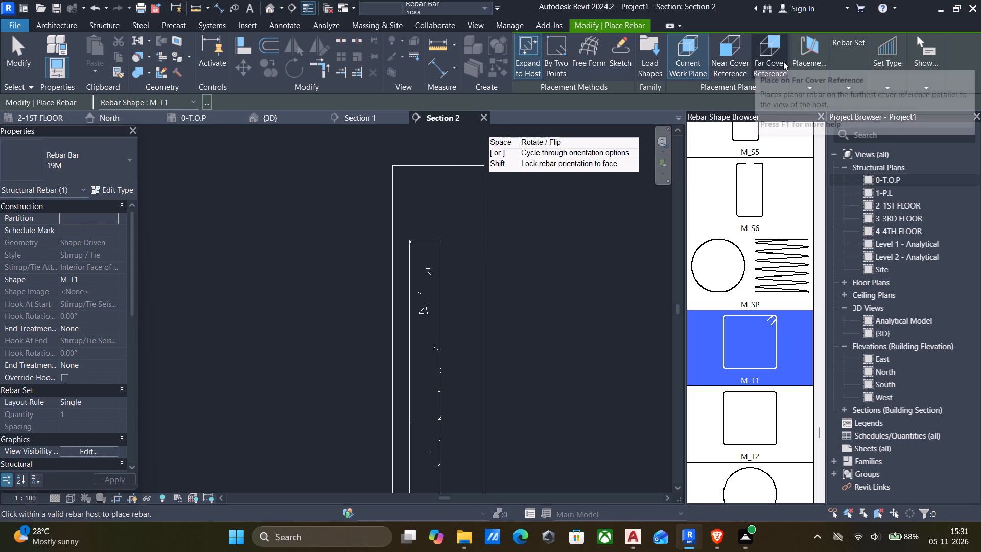
{"action": "left_click", "coordinate": [769, 58]}
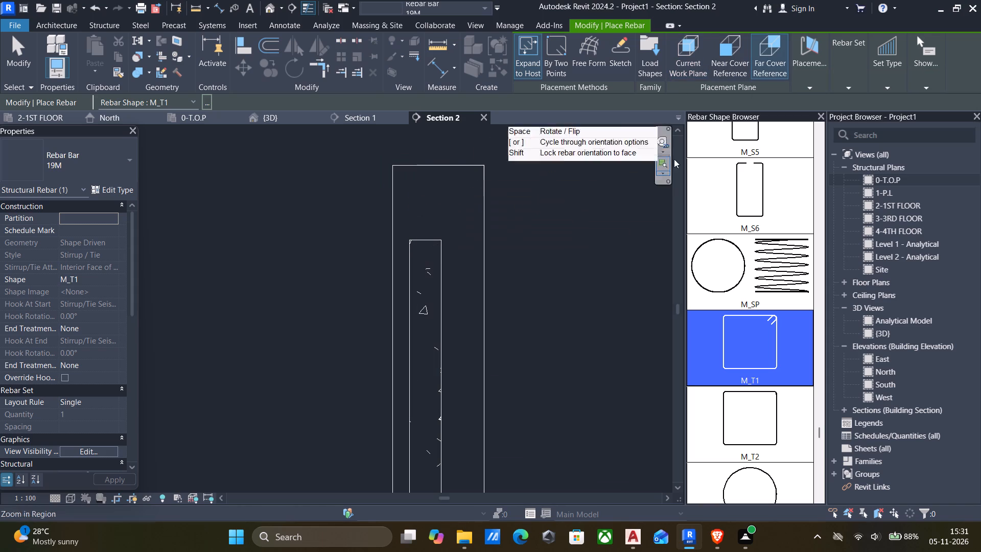
{"action": "left_click", "coordinate": [802, 89]}
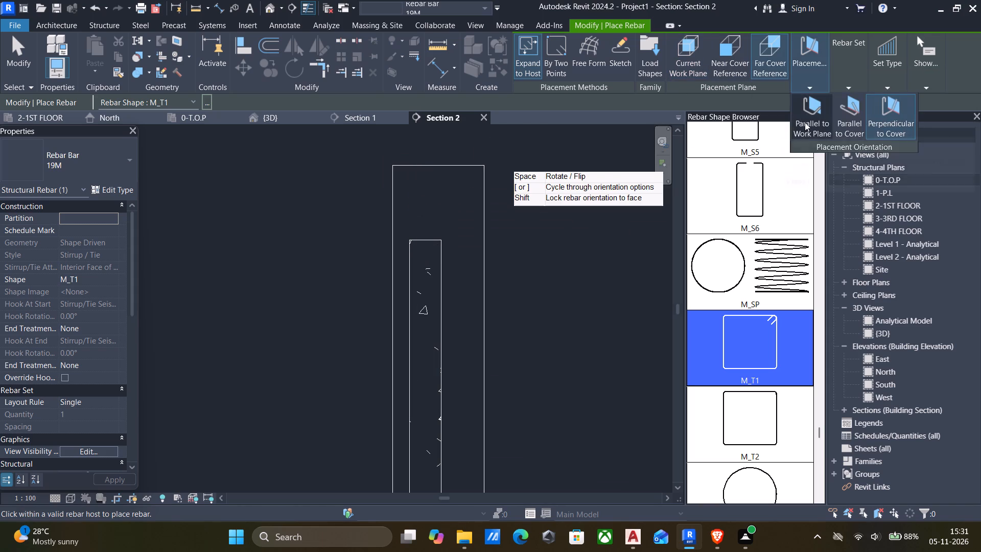
{"action": "left_click", "coordinate": [805, 122]}
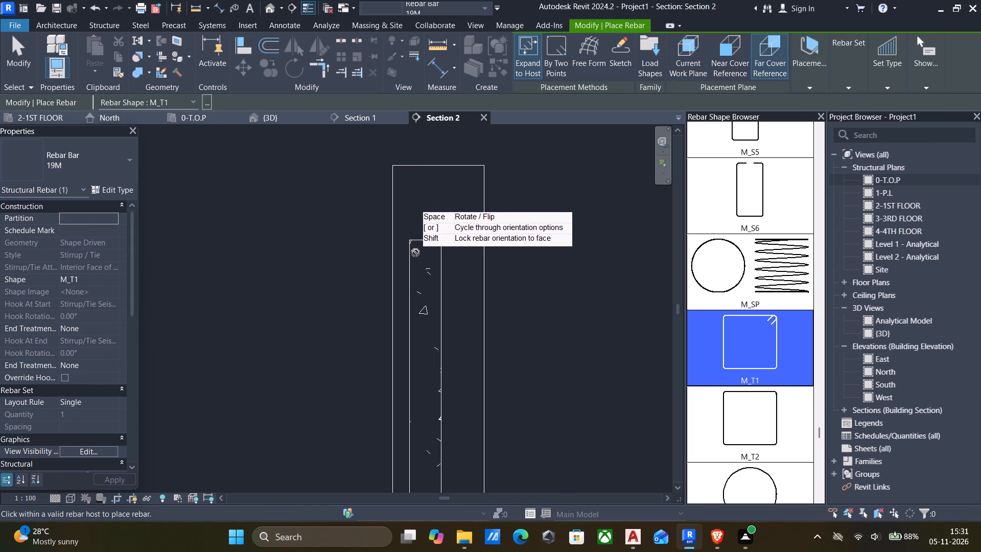
{"action": "scroll", "coordinate": [433, 279], "scroll_direction": "down", "scroll_amount": 3}
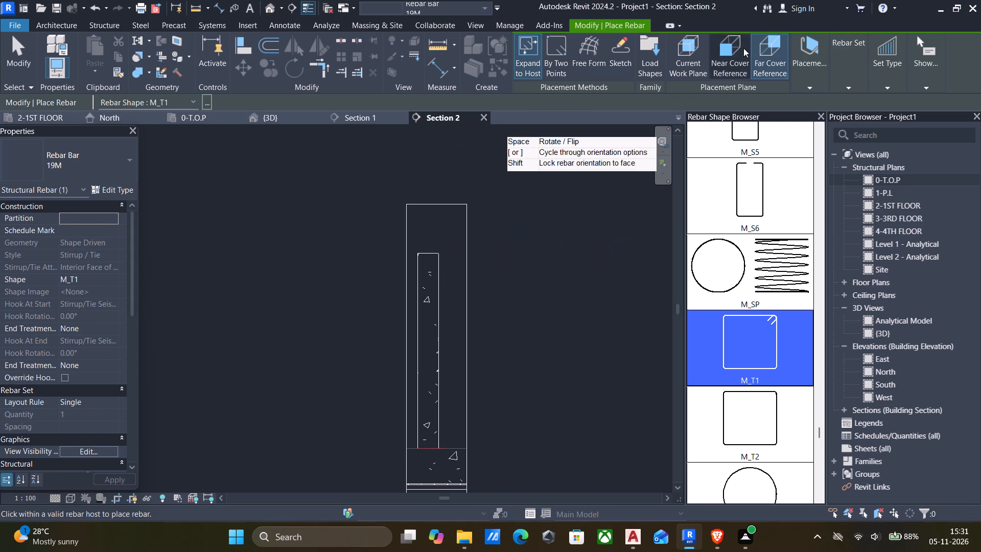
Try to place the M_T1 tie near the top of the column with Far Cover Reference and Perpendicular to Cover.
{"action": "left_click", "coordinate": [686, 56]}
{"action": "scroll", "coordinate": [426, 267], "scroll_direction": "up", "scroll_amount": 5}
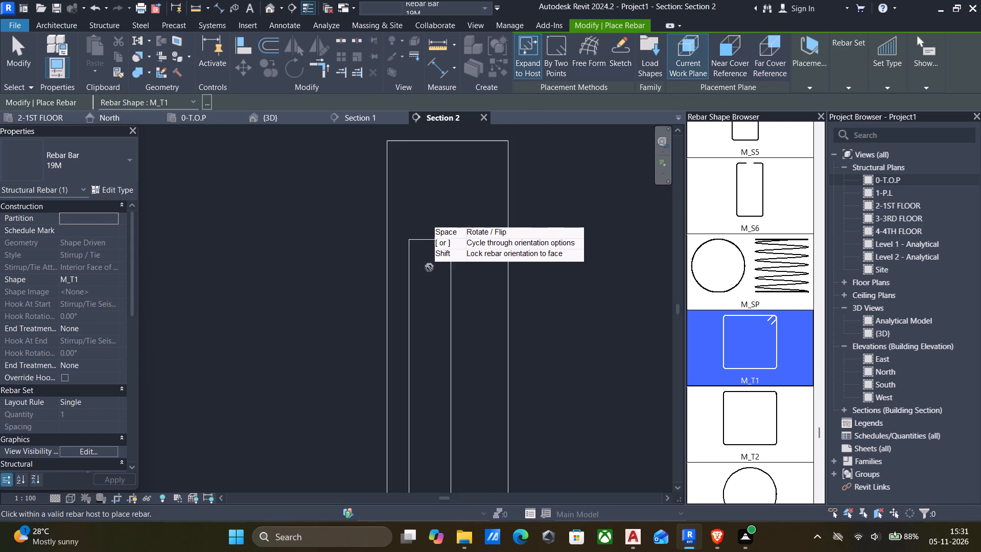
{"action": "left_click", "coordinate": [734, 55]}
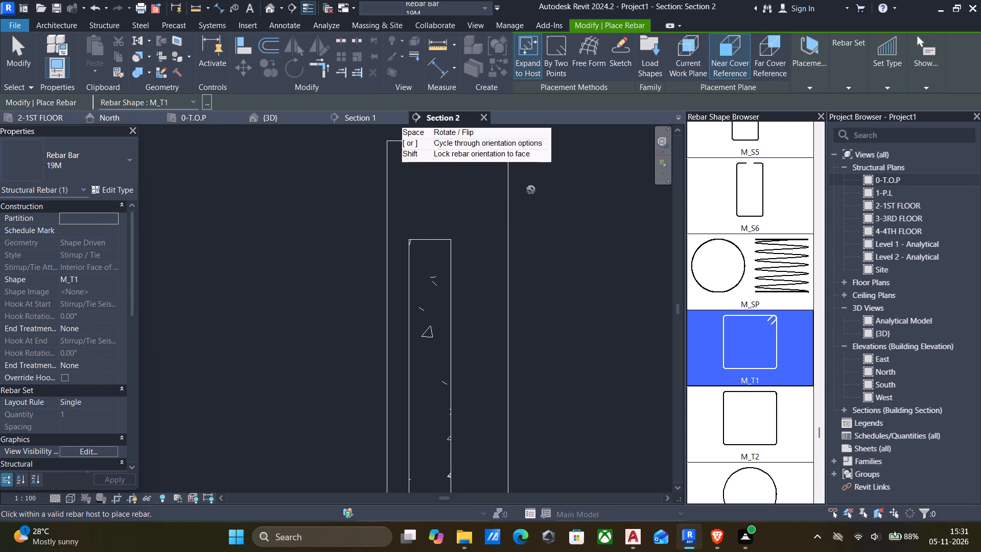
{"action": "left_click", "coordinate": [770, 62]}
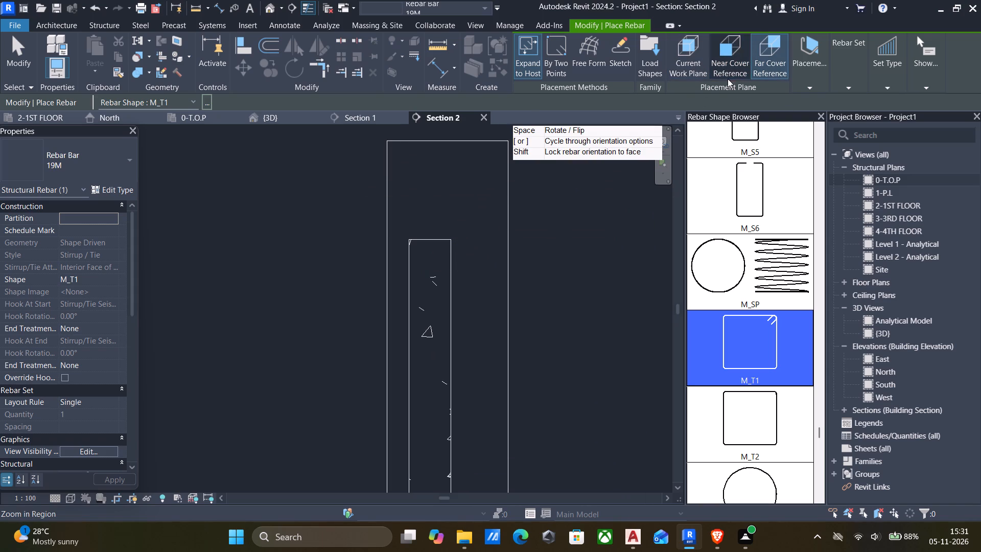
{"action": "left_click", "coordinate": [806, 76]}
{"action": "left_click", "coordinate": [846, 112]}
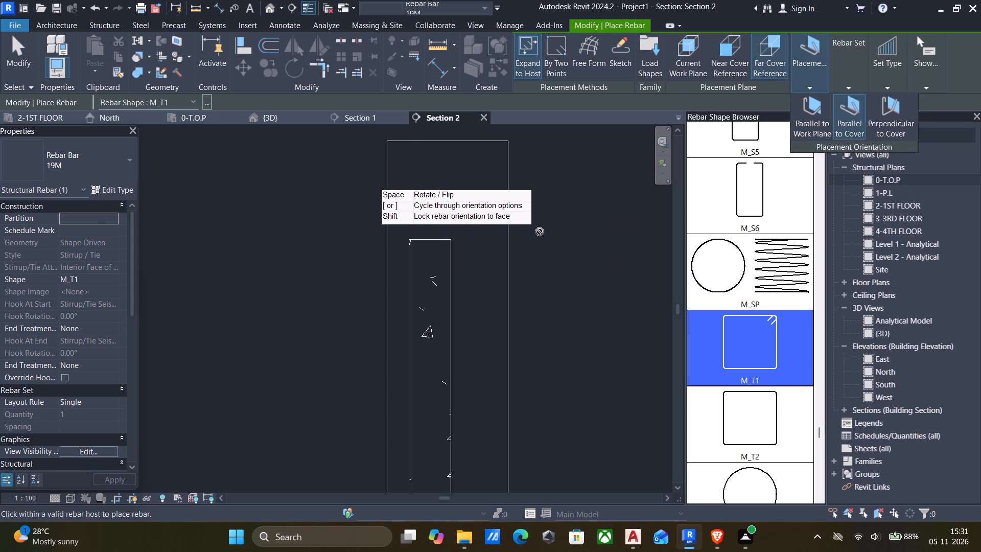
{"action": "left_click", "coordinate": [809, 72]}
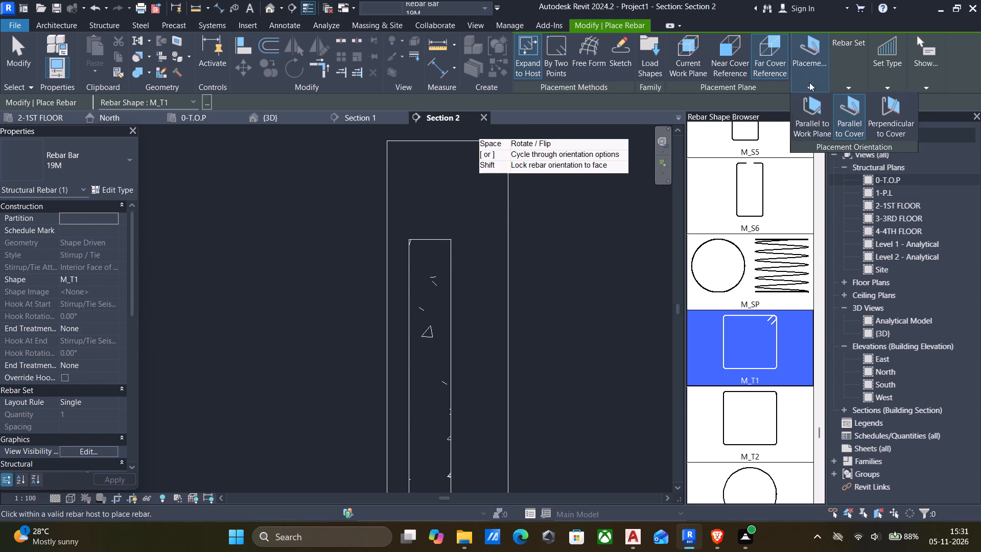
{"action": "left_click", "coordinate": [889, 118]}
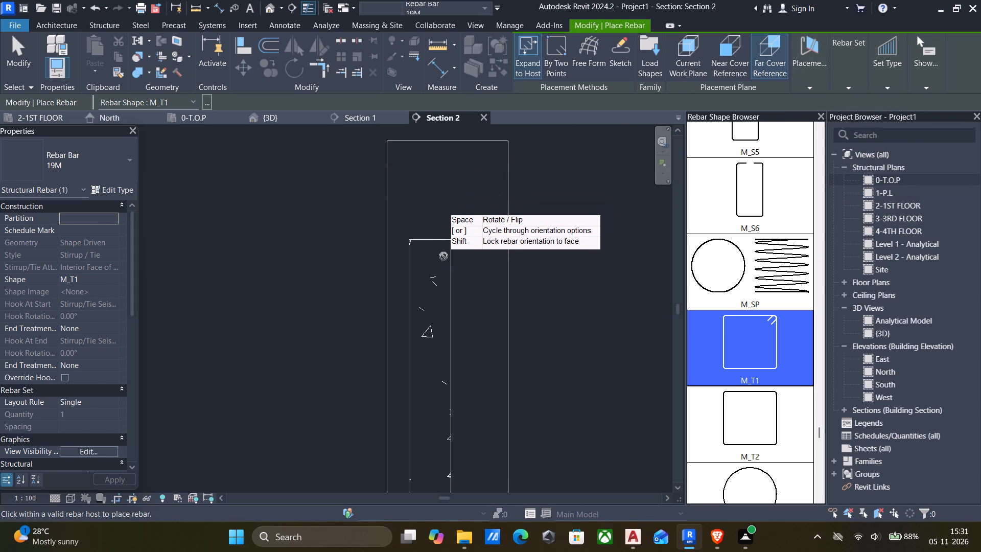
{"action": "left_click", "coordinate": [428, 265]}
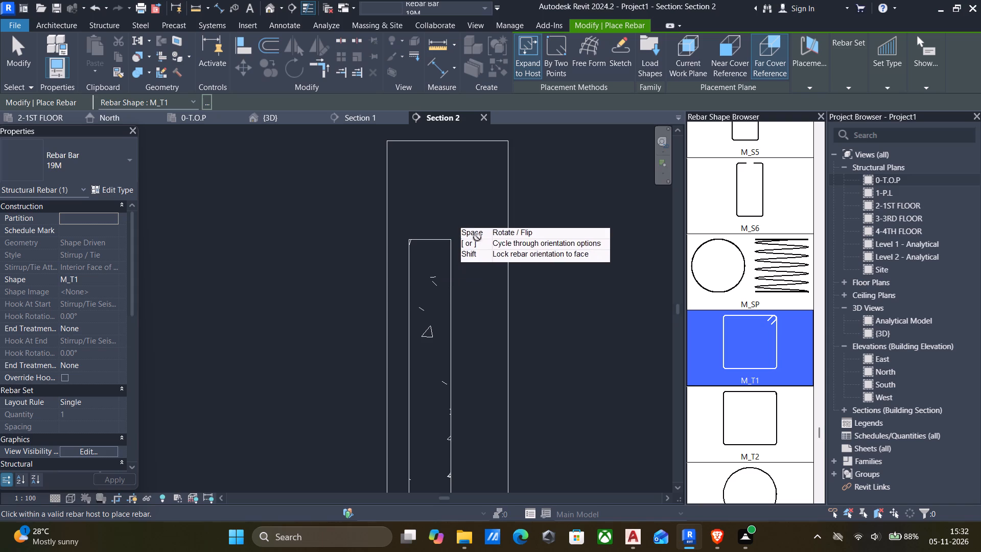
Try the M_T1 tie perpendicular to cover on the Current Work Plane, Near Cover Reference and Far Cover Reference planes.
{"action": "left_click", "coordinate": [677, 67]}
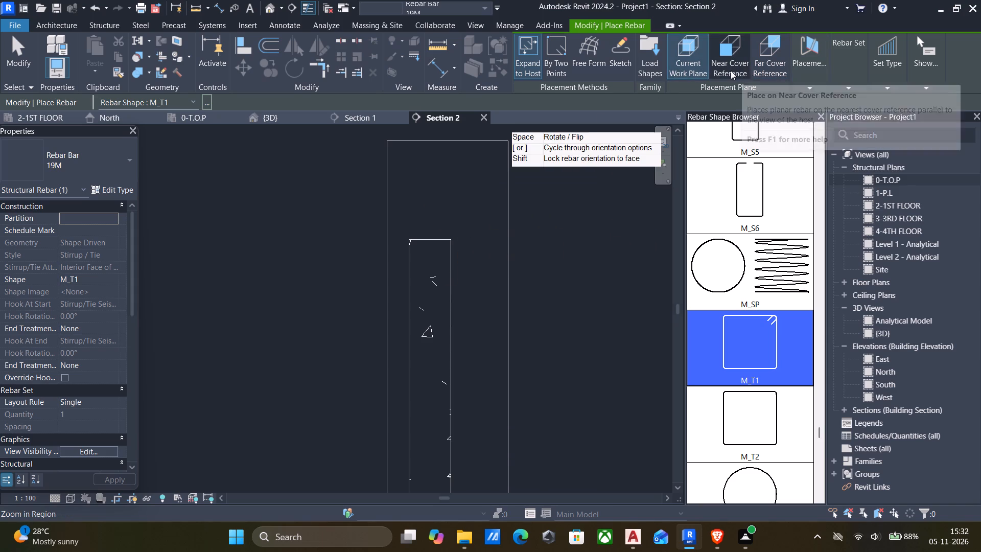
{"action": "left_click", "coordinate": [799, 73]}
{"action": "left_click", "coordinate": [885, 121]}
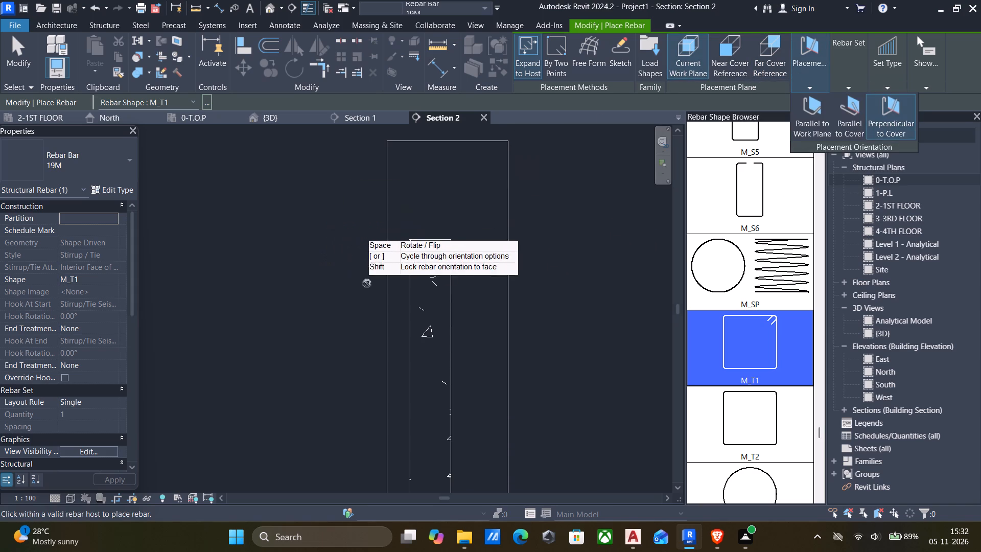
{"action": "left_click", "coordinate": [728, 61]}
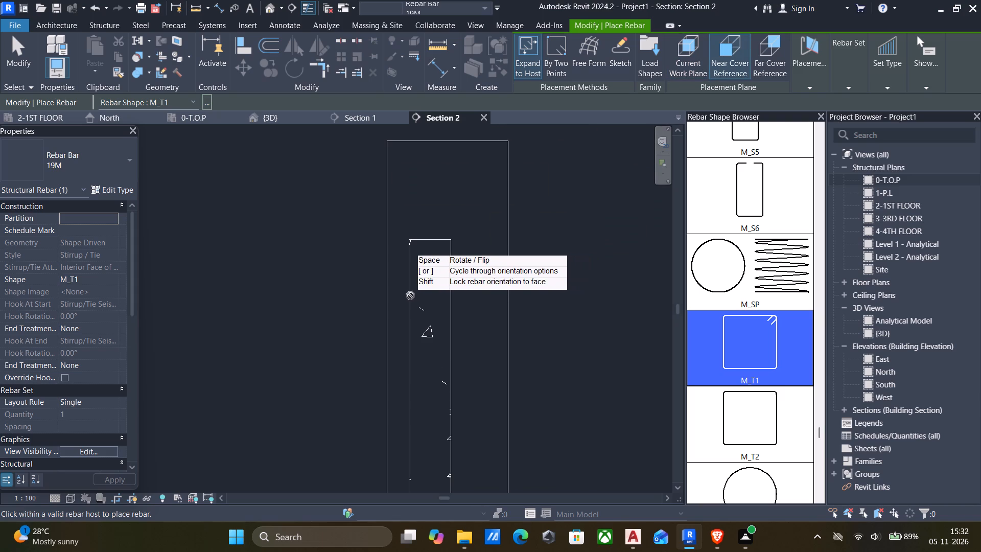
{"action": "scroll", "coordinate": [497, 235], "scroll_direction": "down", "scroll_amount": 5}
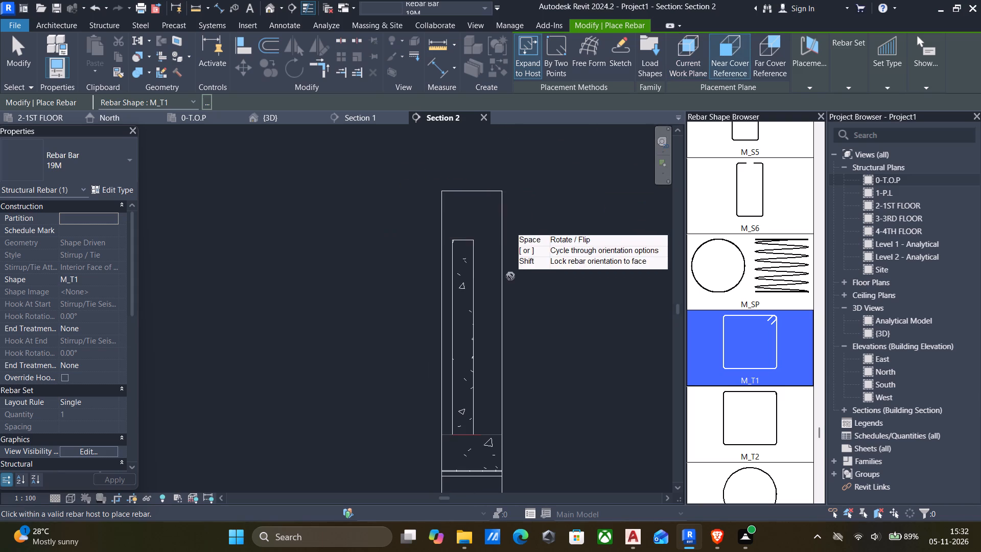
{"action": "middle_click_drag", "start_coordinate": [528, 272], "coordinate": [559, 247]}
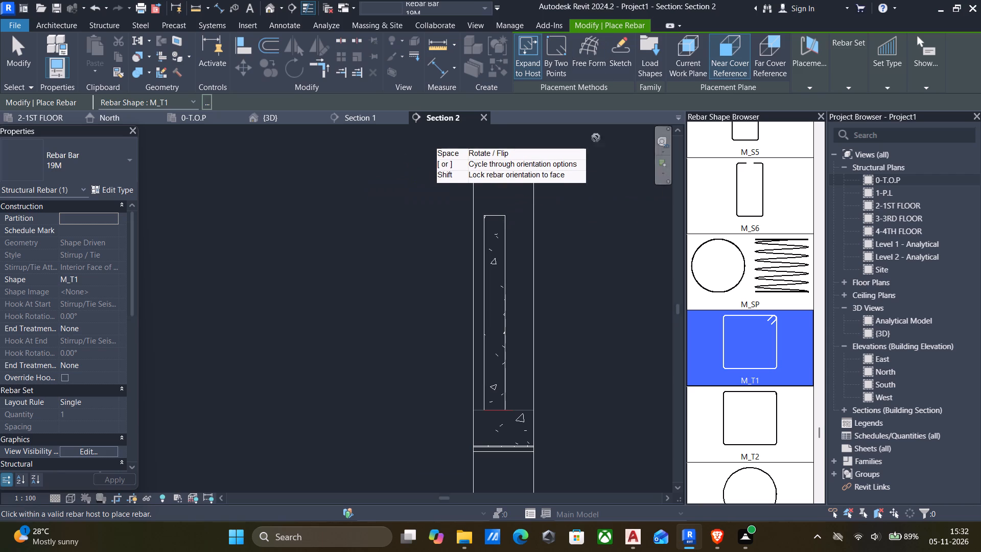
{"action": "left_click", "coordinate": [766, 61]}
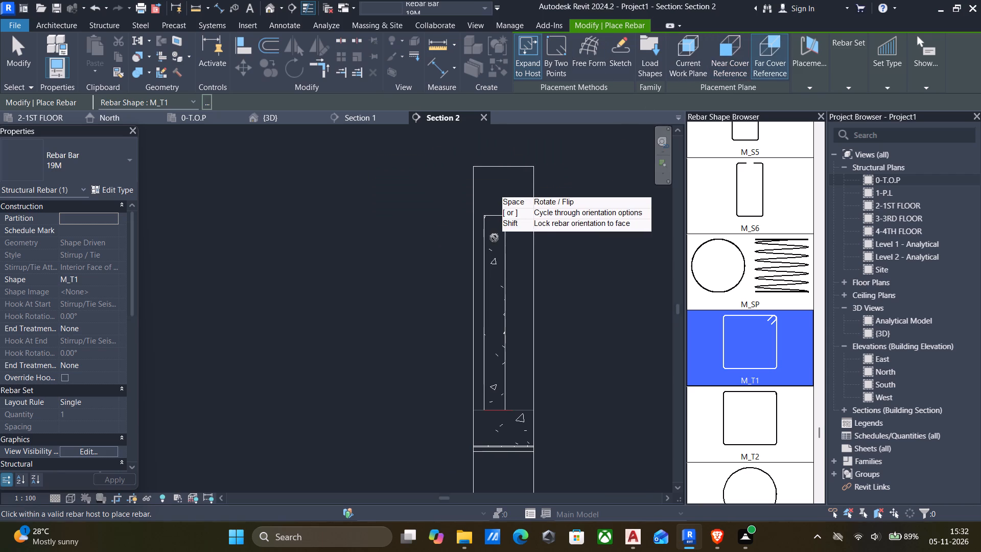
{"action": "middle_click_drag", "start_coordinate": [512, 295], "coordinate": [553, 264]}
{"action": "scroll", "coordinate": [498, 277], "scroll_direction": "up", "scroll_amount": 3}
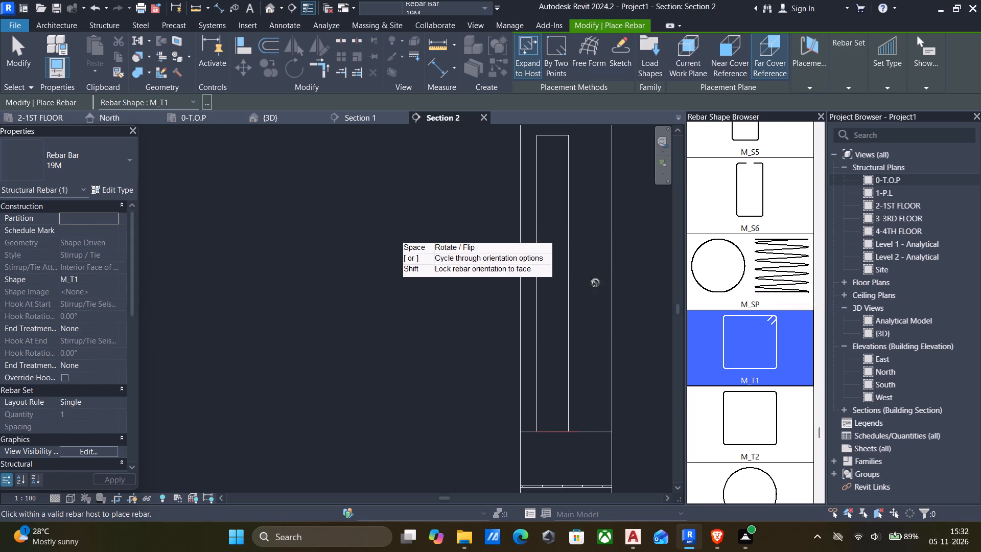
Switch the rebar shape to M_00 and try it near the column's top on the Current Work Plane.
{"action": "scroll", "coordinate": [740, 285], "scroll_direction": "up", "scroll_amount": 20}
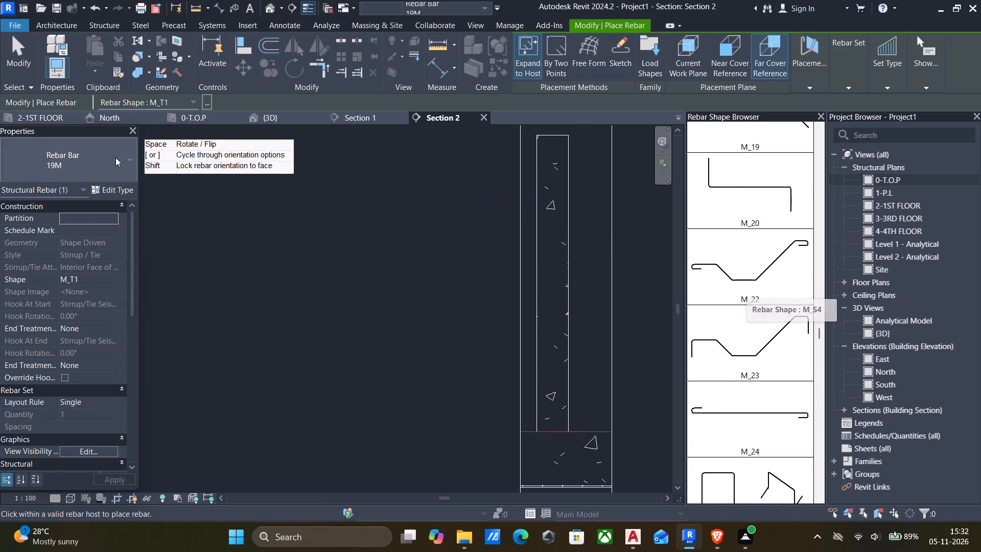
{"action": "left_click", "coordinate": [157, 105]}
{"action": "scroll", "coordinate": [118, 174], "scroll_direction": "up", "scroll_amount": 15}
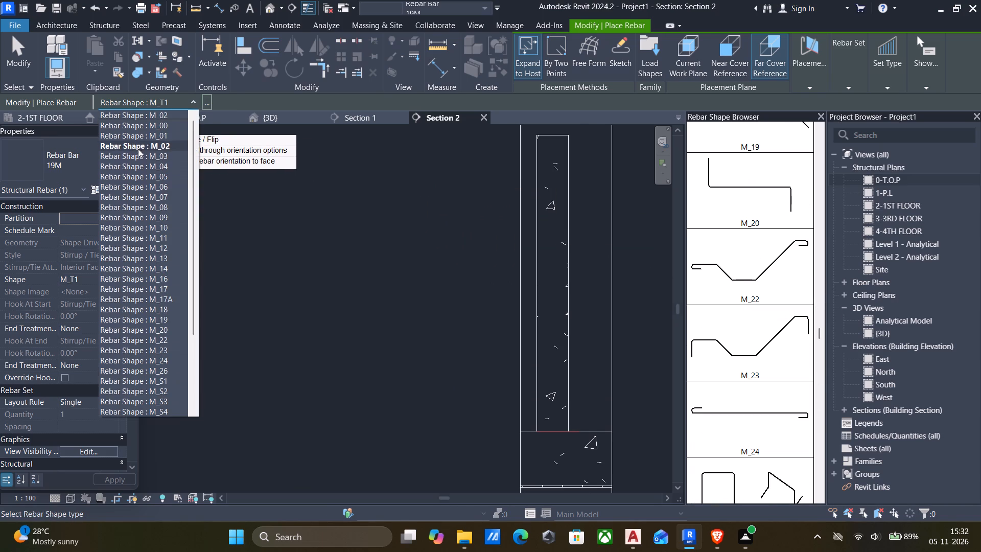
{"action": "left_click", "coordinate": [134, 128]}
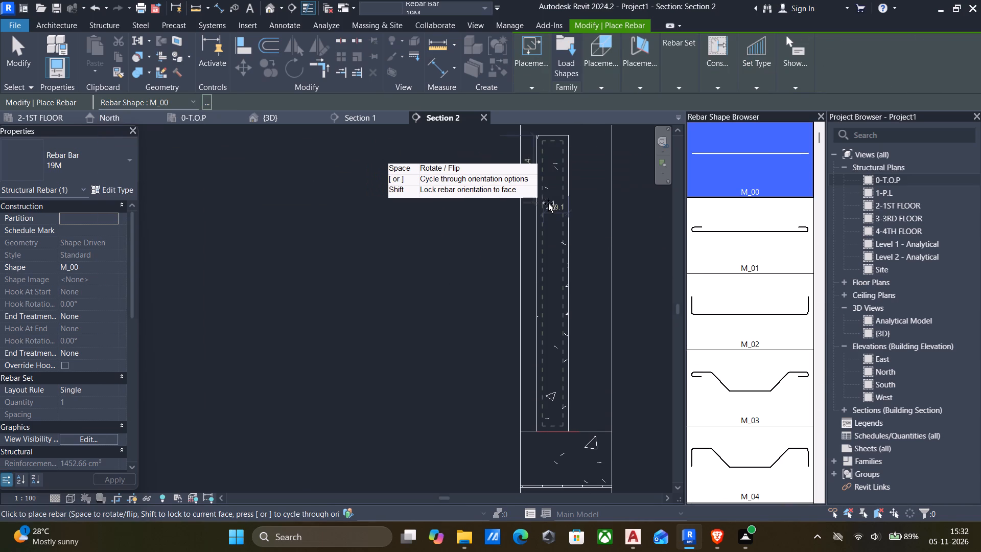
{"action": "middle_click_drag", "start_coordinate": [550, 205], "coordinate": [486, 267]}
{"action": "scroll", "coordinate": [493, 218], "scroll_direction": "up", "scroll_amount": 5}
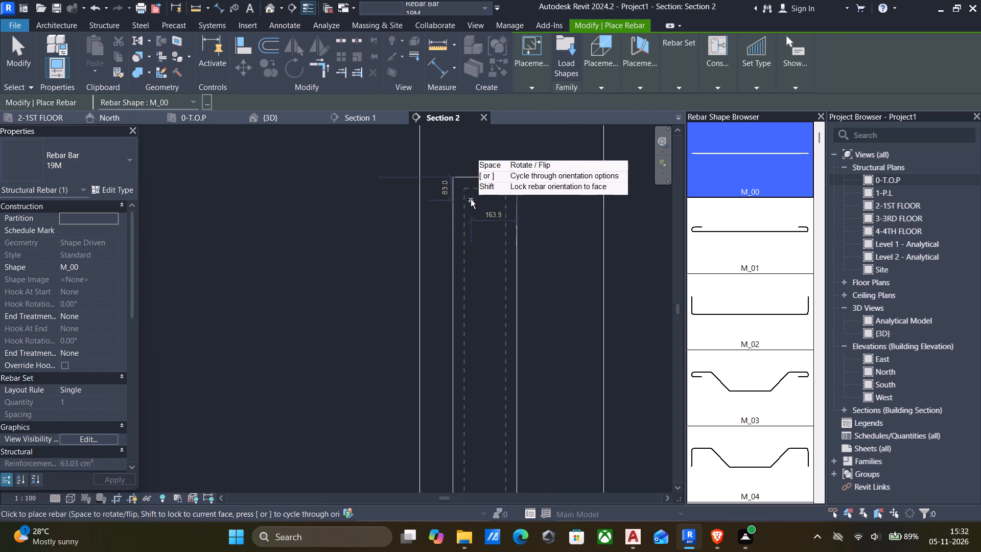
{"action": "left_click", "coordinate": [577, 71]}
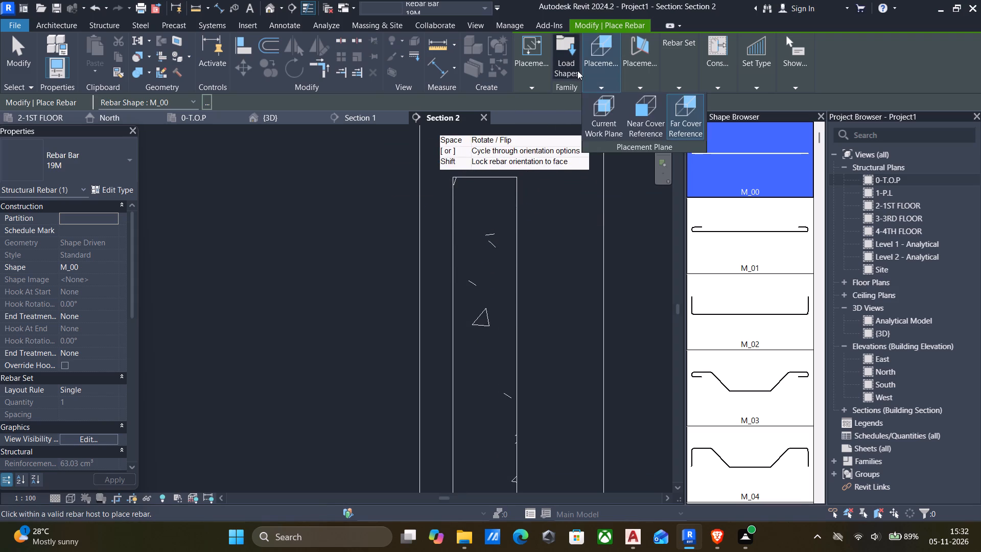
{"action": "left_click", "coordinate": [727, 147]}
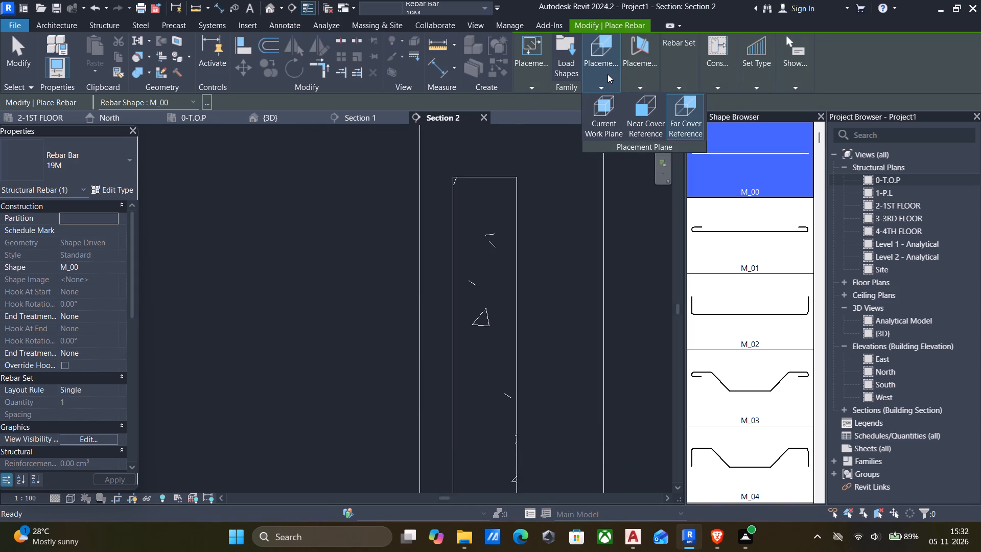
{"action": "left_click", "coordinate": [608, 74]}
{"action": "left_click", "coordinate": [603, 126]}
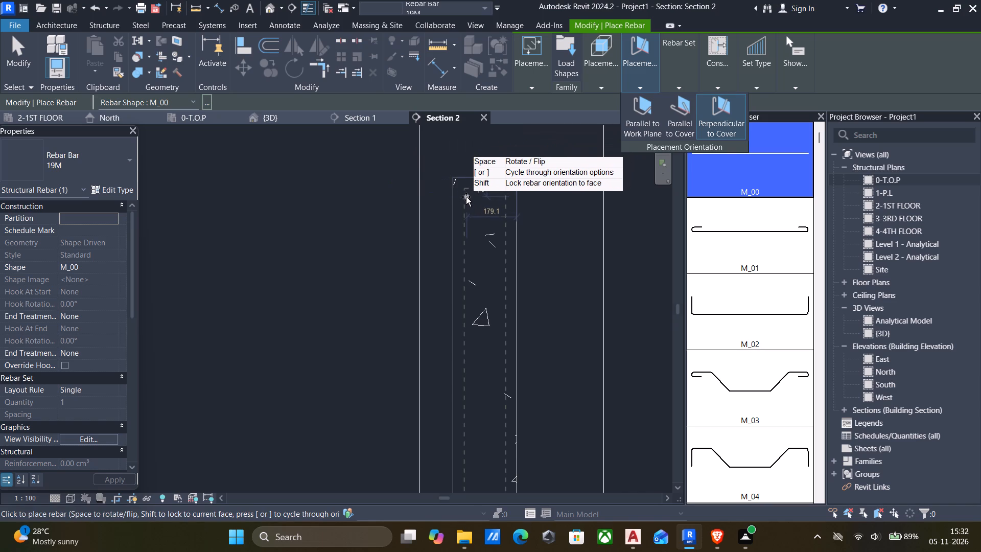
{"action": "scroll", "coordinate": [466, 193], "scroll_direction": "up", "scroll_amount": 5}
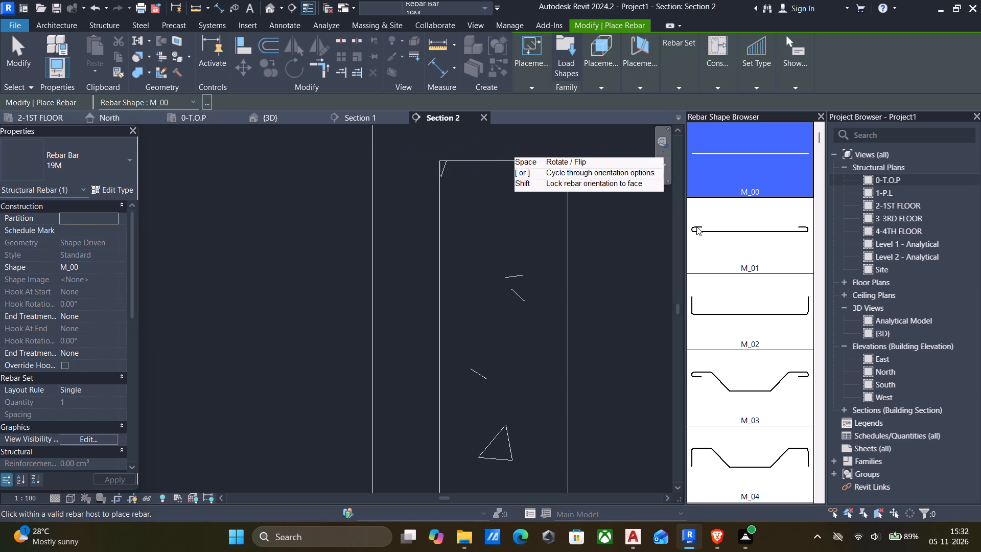
Switch the rebar shape to M_T1 and try it near the column's top with Far Cover Reference and Perpendicular to Cover.
{"action": "left_click", "coordinate": [191, 101]}
{"action": "scroll", "coordinate": [190, 184], "scroll_direction": "down", "scroll_amount": 15}
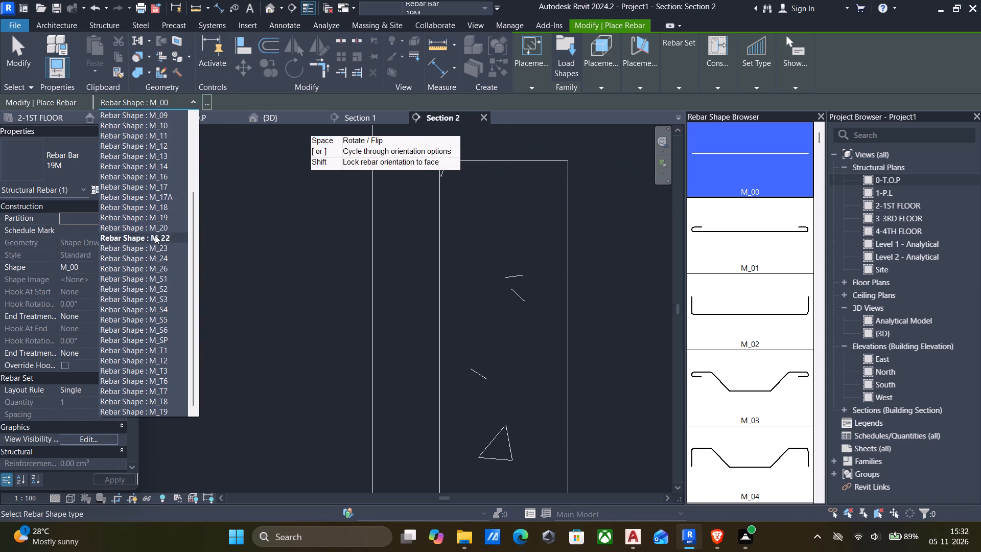
{"action": "left_click", "coordinate": [131, 351]}
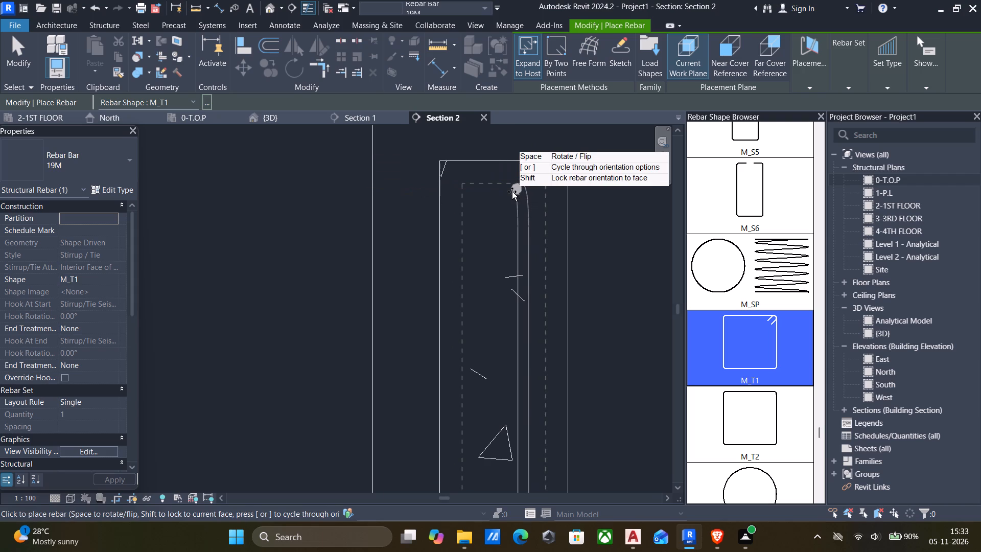
{"action": "left_click", "coordinate": [719, 62]}
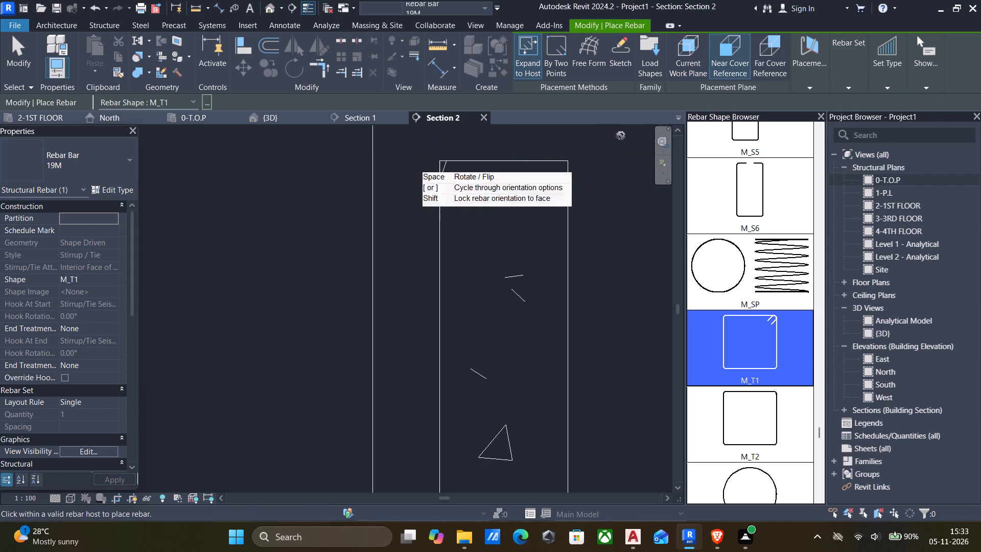
{"action": "left_click", "coordinate": [764, 57]}
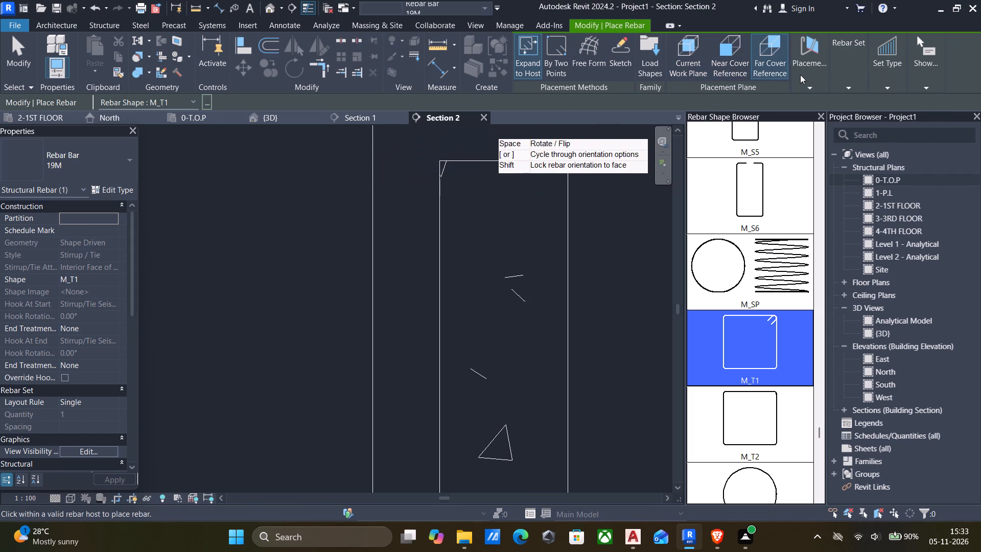
{"action": "left_click", "coordinate": [803, 72]}
{"action": "left_click", "coordinate": [820, 111]}
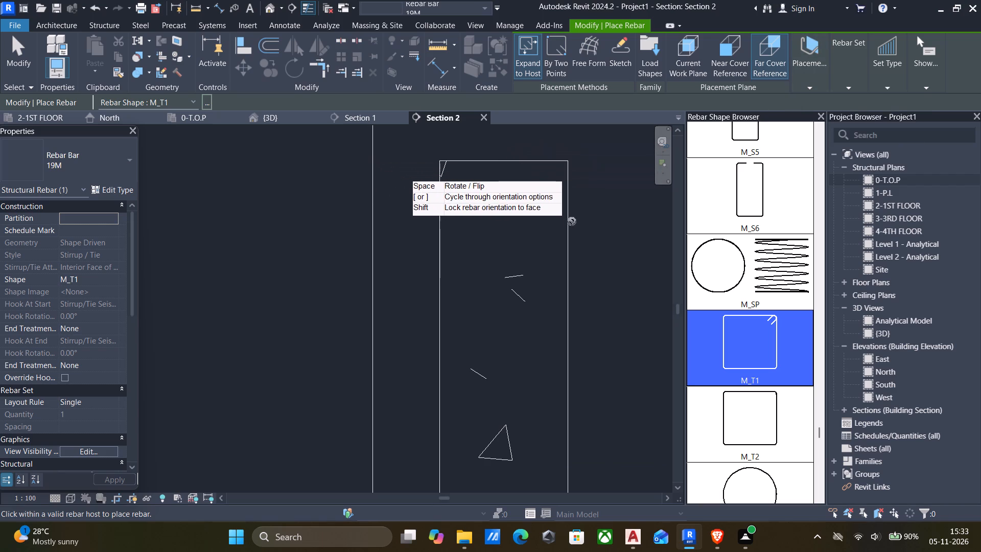
{"action": "left_click", "coordinate": [796, 62]}
{"action": "left_click", "coordinate": [881, 107]}
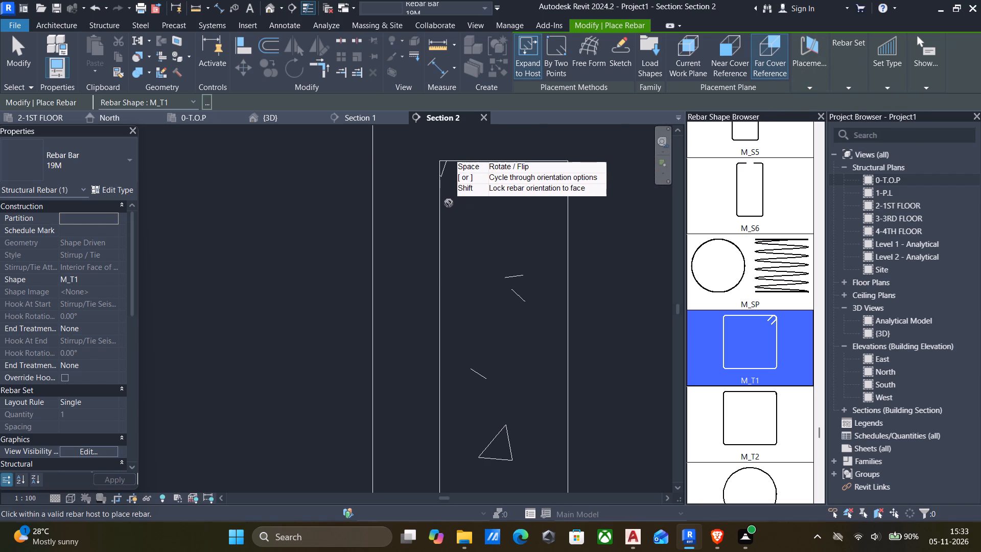
{"action": "scroll", "coordinate": [484, 212], "scroll_direction": "down", "scroll_amount": 4}
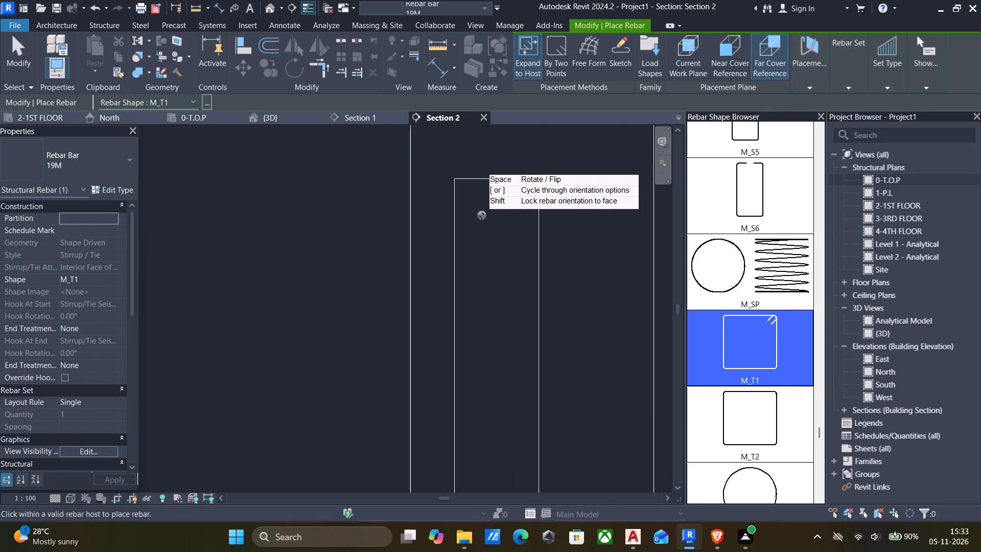
{"action": "scroll", "coordinate": [482, 215], "scroll_direction": "down", "scroll_amount": 4}
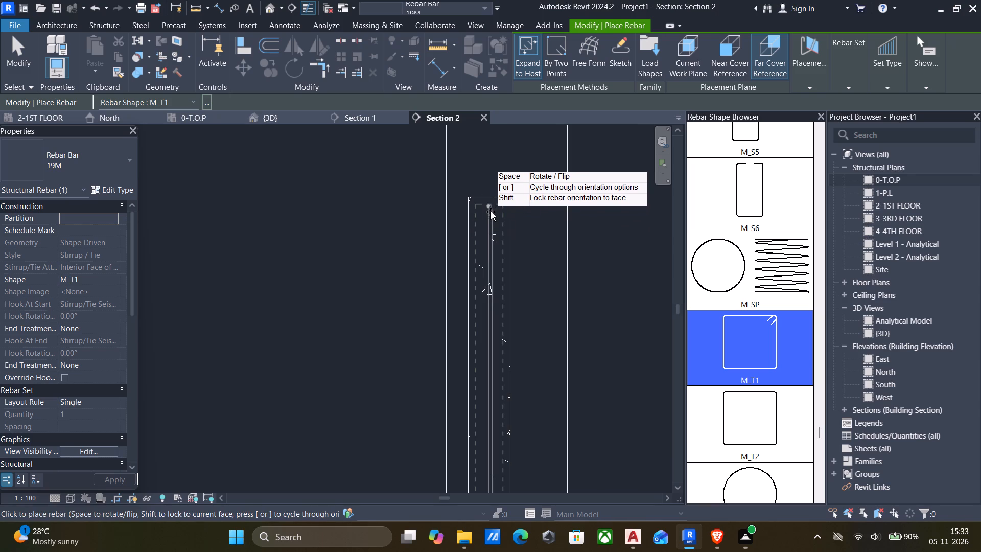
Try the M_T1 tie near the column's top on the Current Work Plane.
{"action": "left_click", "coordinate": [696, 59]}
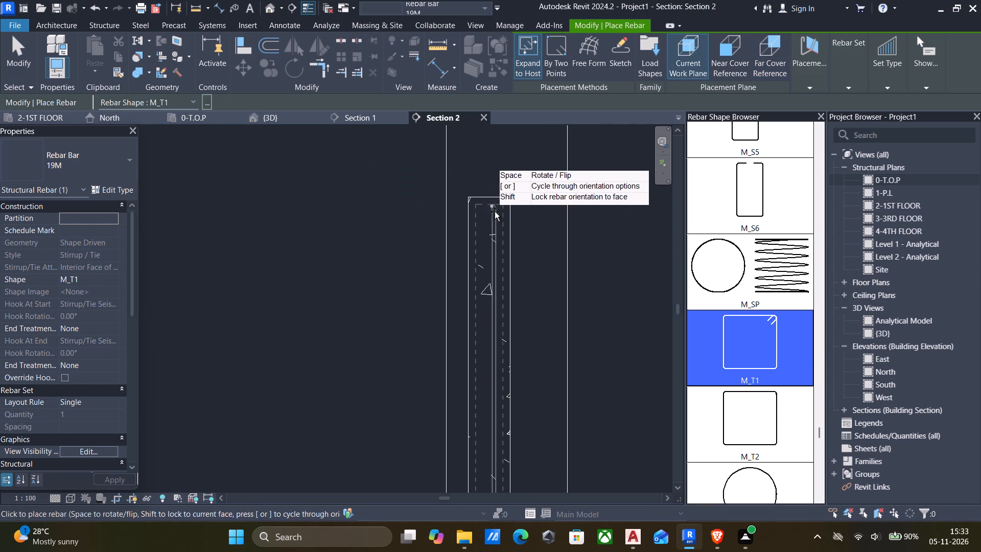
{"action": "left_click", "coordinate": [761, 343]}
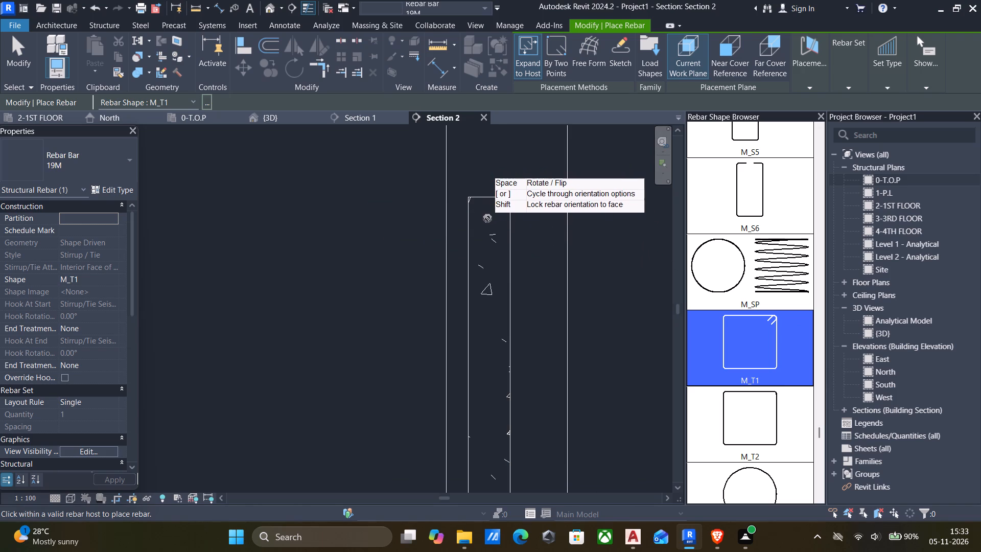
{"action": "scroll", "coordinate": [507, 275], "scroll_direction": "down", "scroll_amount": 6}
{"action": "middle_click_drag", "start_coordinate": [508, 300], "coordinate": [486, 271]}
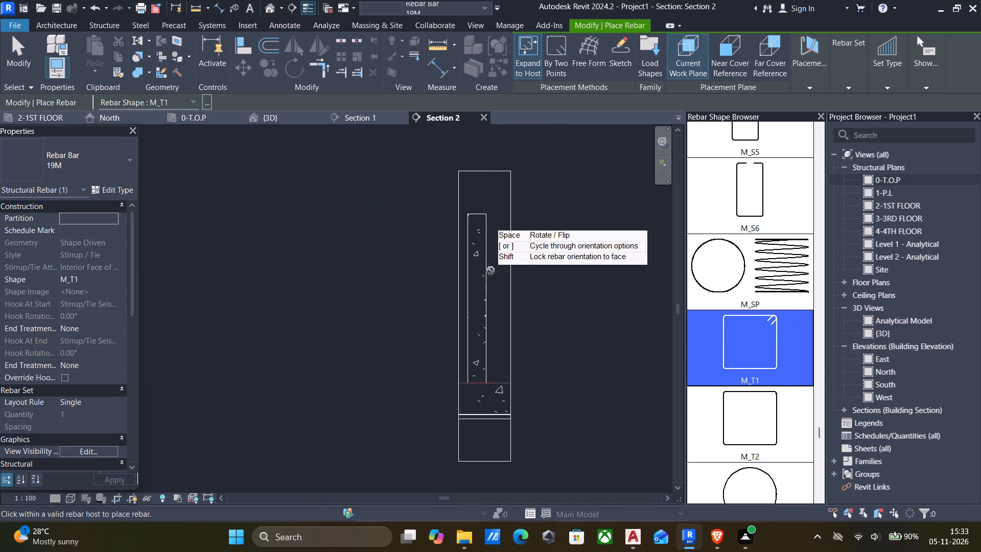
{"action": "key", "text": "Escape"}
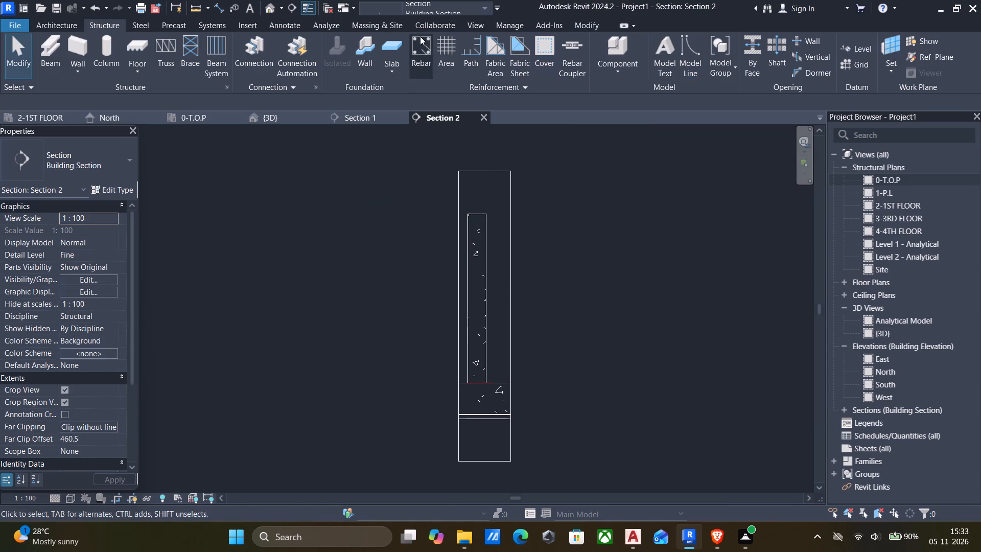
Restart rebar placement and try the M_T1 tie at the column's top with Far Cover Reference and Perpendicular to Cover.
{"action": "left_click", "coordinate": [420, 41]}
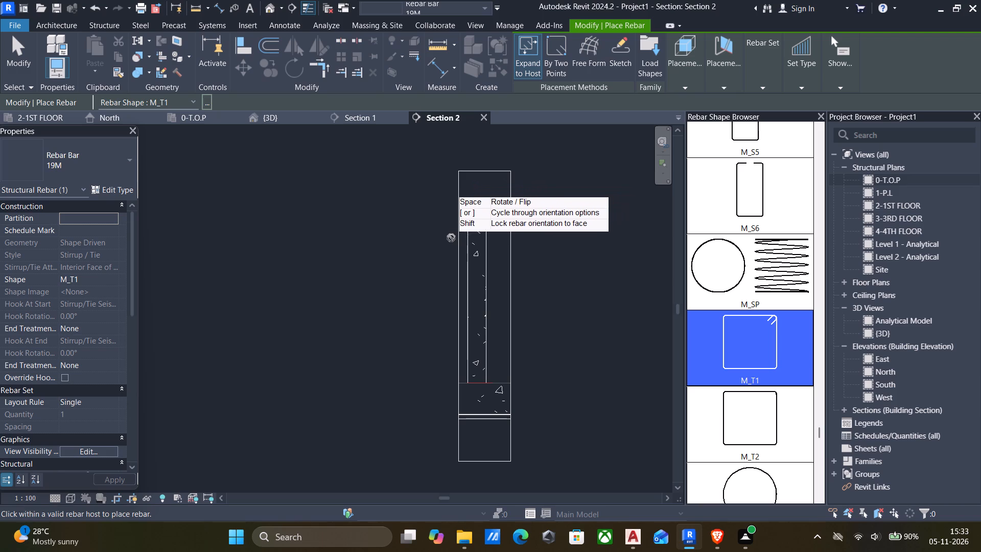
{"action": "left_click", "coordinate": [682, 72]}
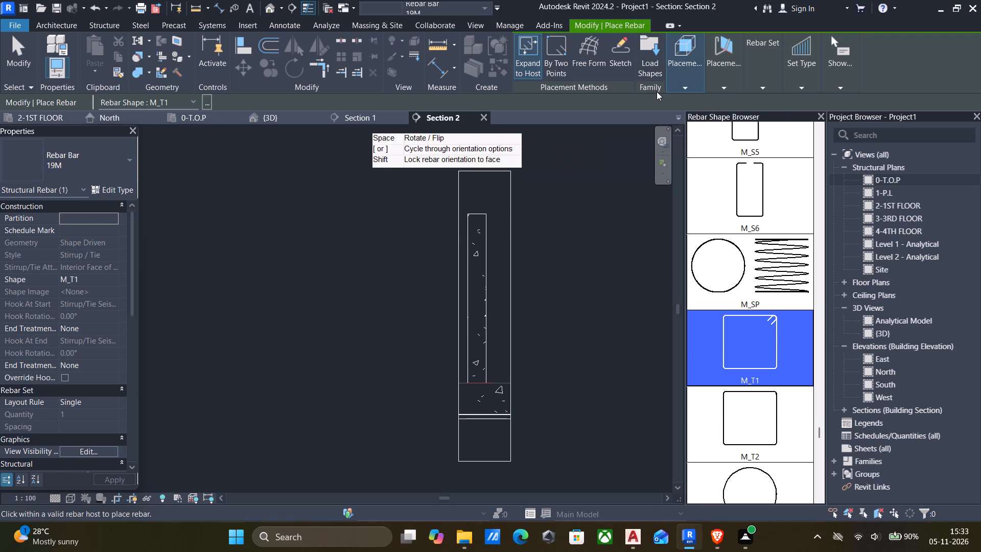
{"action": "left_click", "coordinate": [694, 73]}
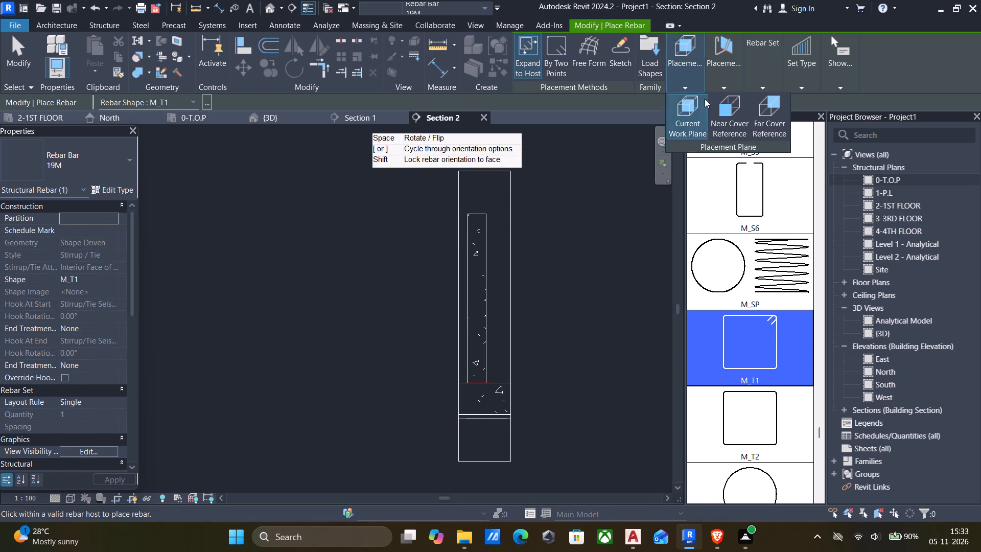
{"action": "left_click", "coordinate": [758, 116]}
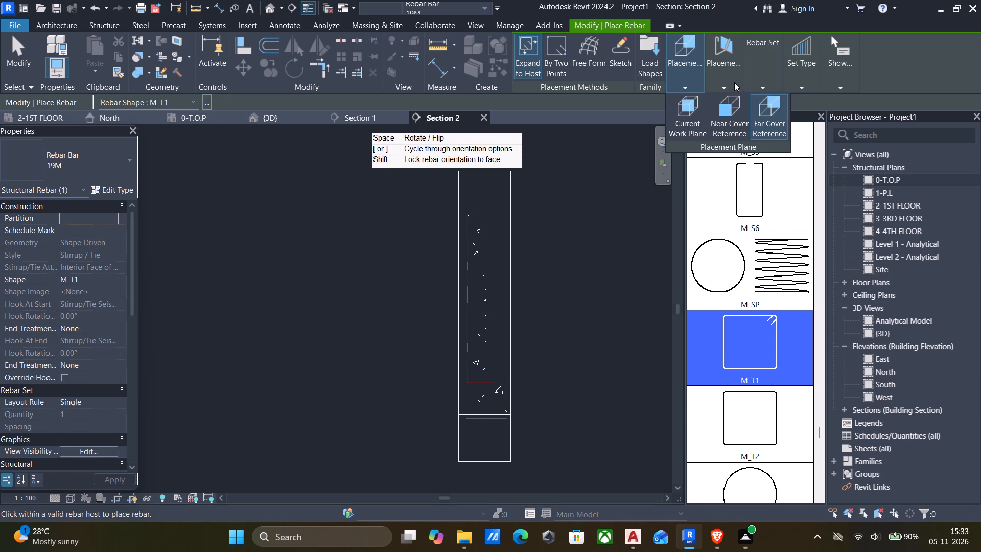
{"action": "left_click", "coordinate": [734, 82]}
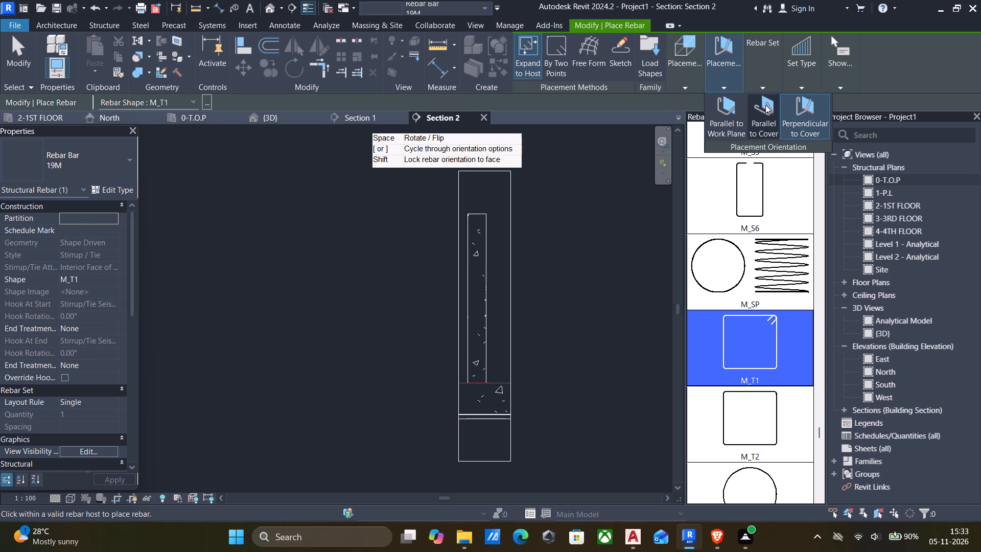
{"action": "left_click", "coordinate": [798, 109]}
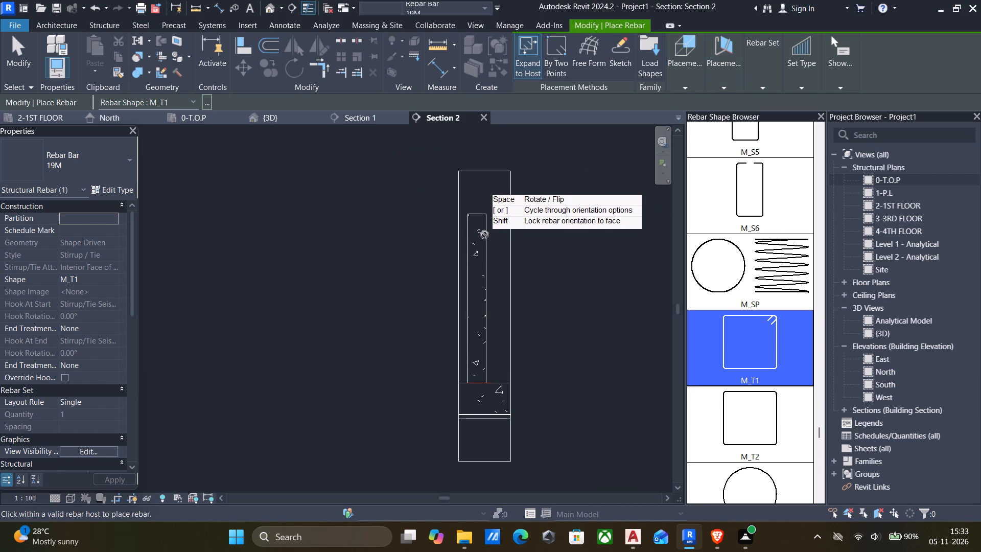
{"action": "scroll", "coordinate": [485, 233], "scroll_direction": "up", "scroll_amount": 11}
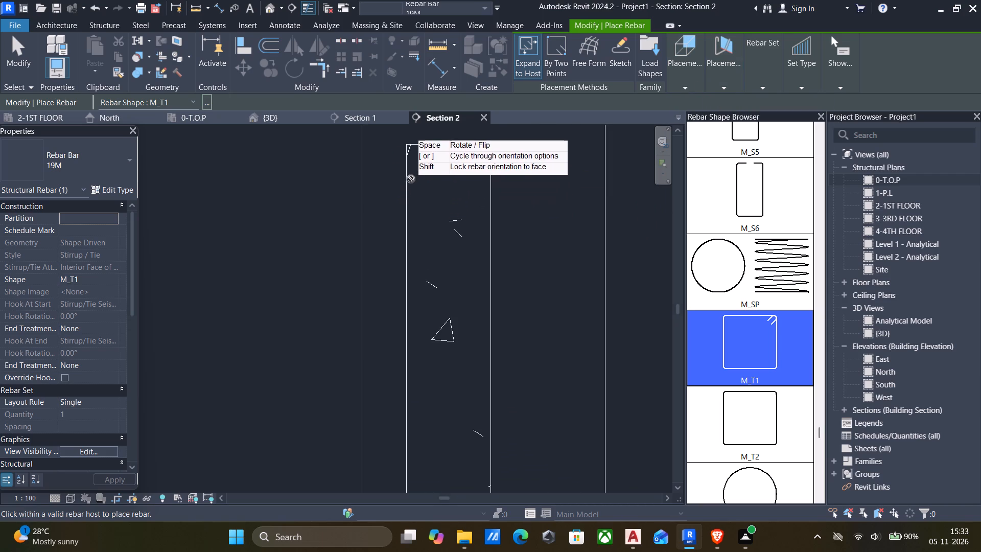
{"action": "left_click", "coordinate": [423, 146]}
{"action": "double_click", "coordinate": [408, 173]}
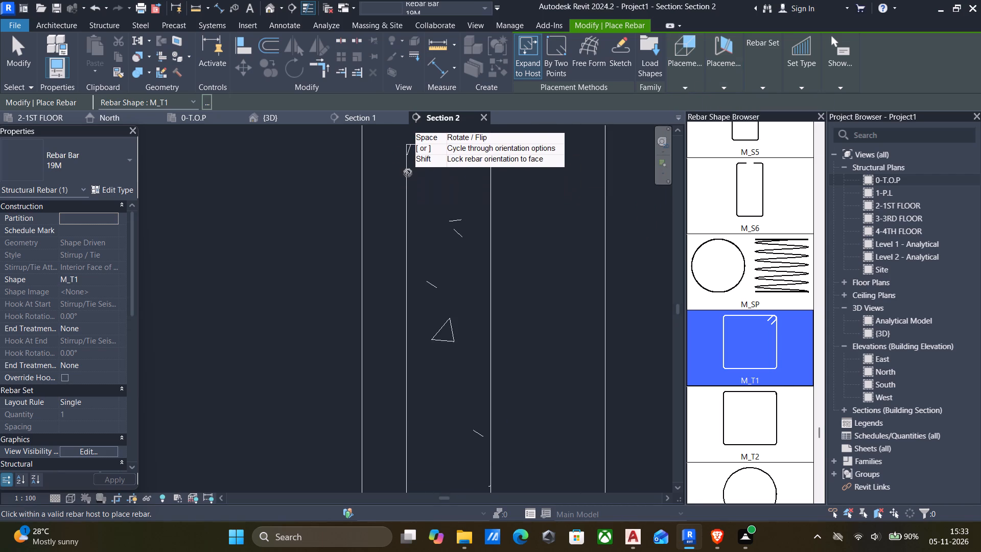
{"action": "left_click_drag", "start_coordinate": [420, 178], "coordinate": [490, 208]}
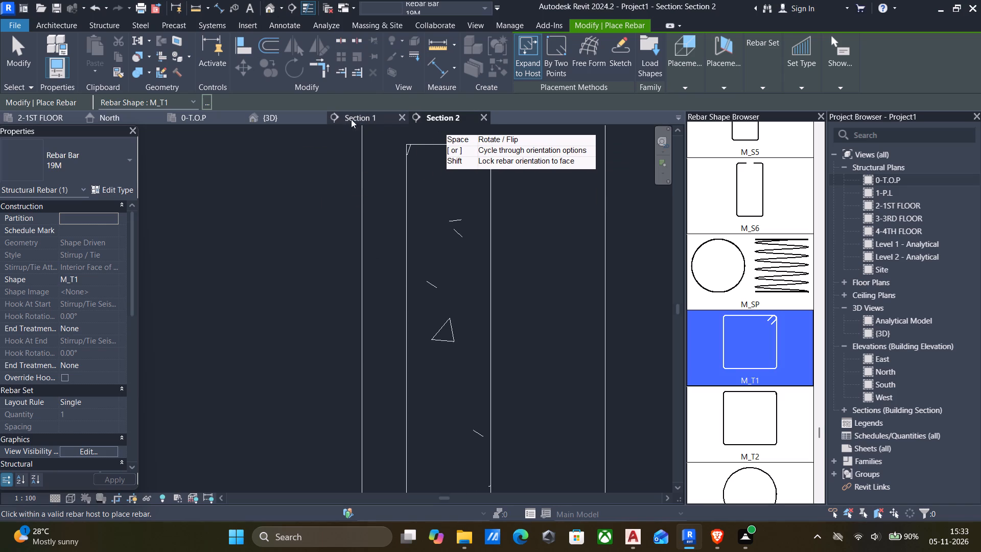
In the 0-T.O.P plan, move the Section 2 line about 5224 mm horizontally from the grid A footing to the F-1 footing at grids C and 1.
{"action": "left_click", "coordinate": [200, 117]}
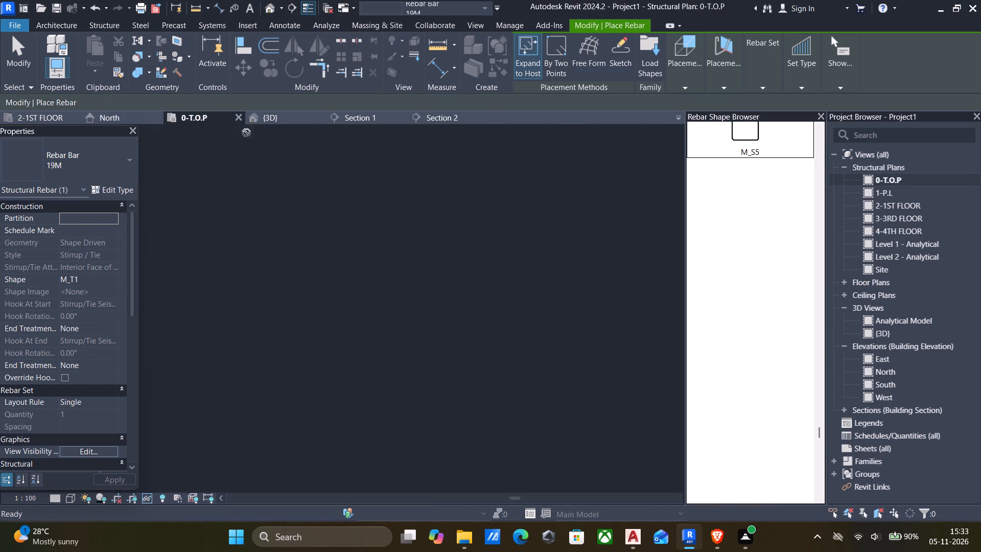
{"action": "scroll", "coordinate": [489, 248], "scroll_direction": "down", "scroll_amount": 6}
{"action": "middle_click_drag", "start_coordinate": [428, 243], "coordinate": [321, 223]}
{"action": "middle_click_drag", "start_coordinate": [391, 257], "coordinate": [360, 229]}
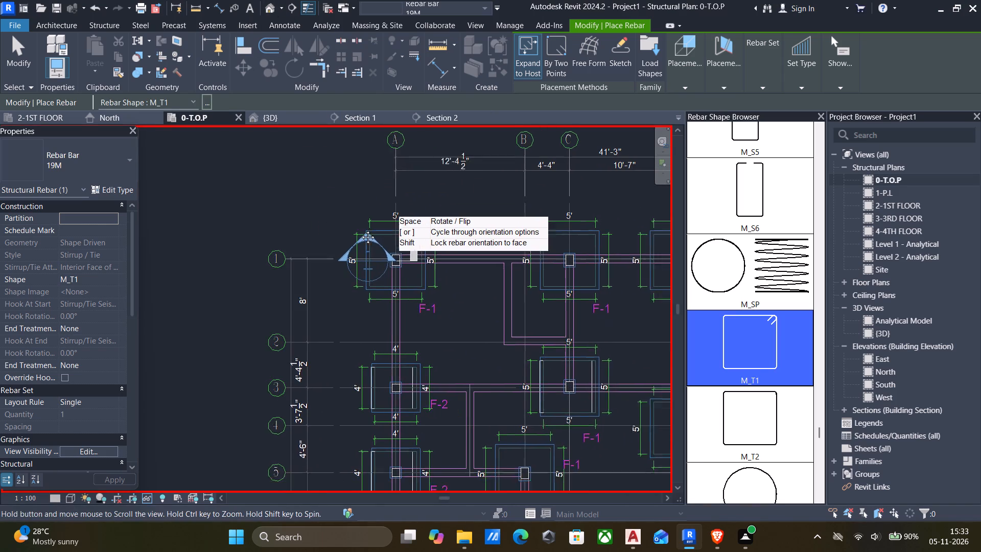
{"action": "middle_click_drag", "start_coordinate": [360, 229], "coordinate": [359, 228]}
{"action": "scroll", "coordinate": [385, 254], "scroll_direction": "up", "scroll_amount": 6}
{"action": "key", "text": "Escape"}
{"action": "key", "text": "Escape"}
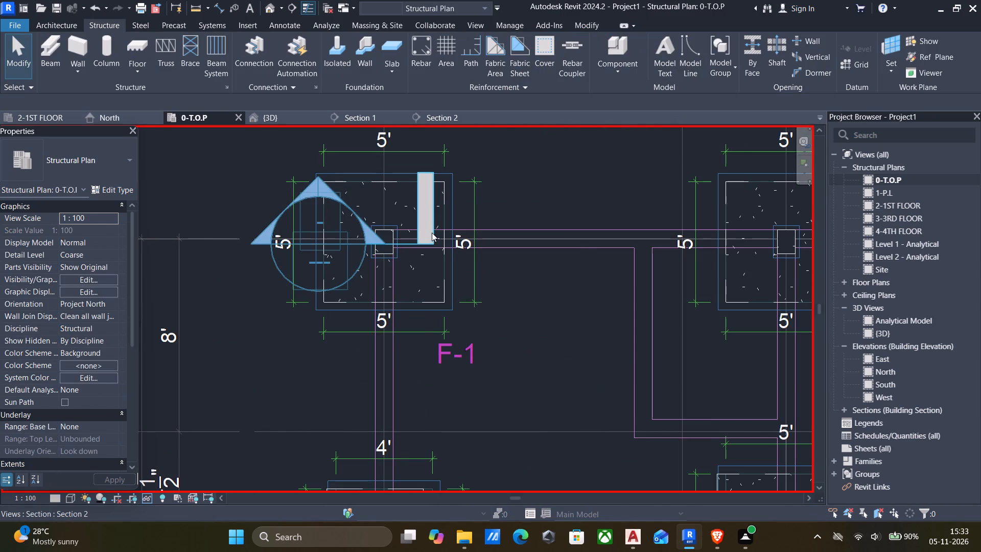
{"action": "left_click", "coordinate": [431, 229]}
{"action": "scroll", "coordinate": [435, 234], "scroll_direction": "down", "scroll_amount": 7}
{"action": "type", "text": "mv"}
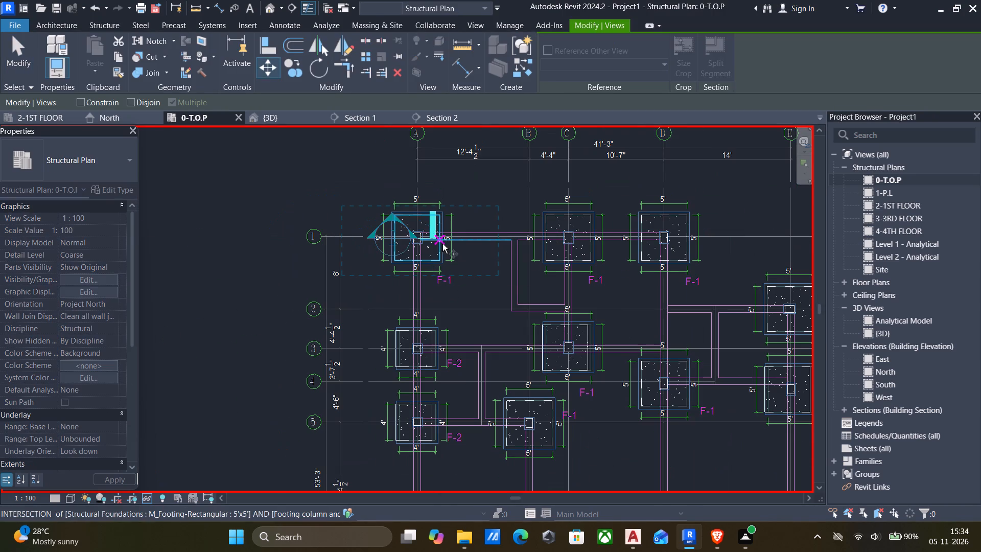
{"action": "left_click", "coordinate": [436, 241]}
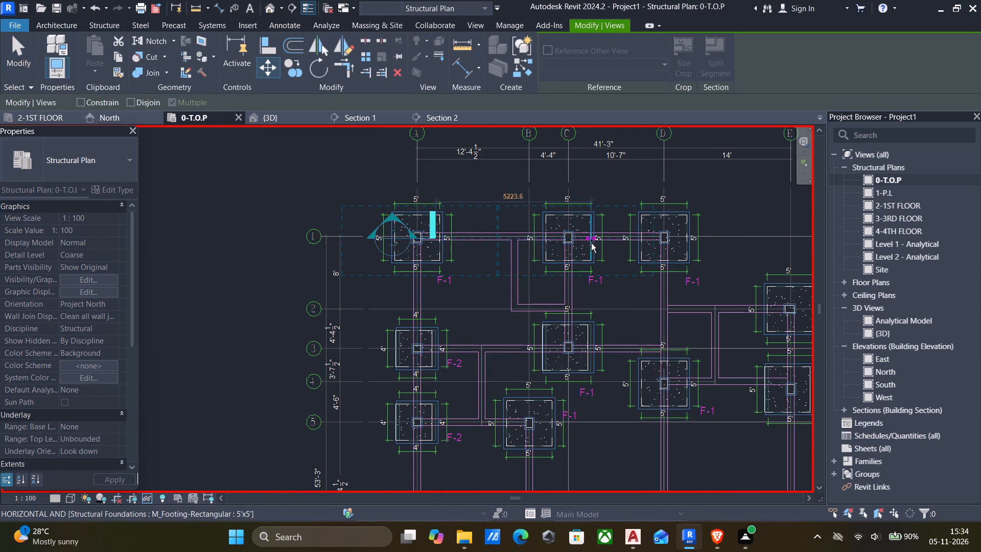
{"action": "left_click", "coordinate": [591, 243]}
{"action": "scroll", "coordinate": [590, 243], "scroll_direction": "up", "scroll_amount": 5}
{"action": "key", "text": "Escape"}
{"action": "scroll", "coordinate": [546, 234], "scroll_direction": "up", "scroll_amount": 4}
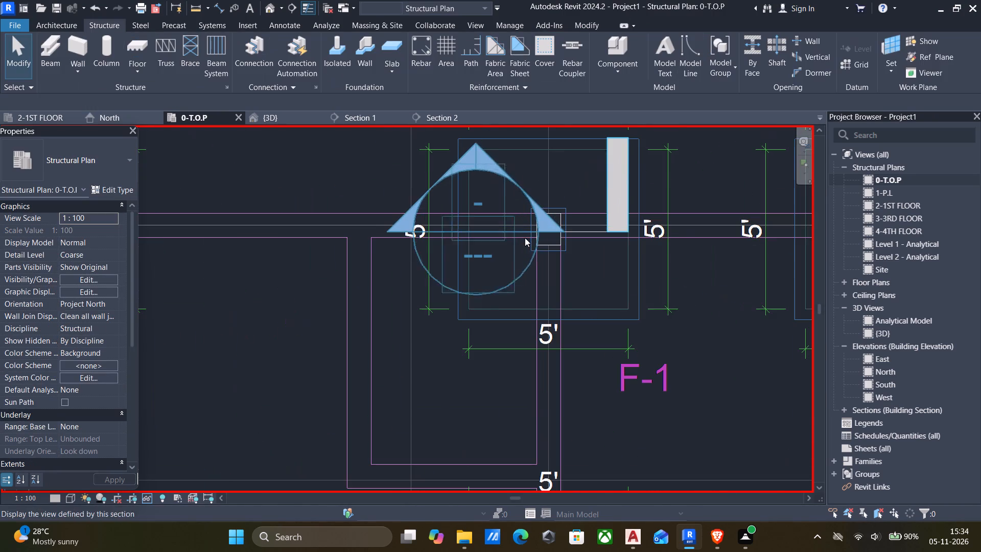
Nudge the Section 2 line toward grid B so its crop area spans the column at grids C and 1.
{"action": "left_click", "coordinate": [530, 257]}
{"action": "key", "text": "Left"}
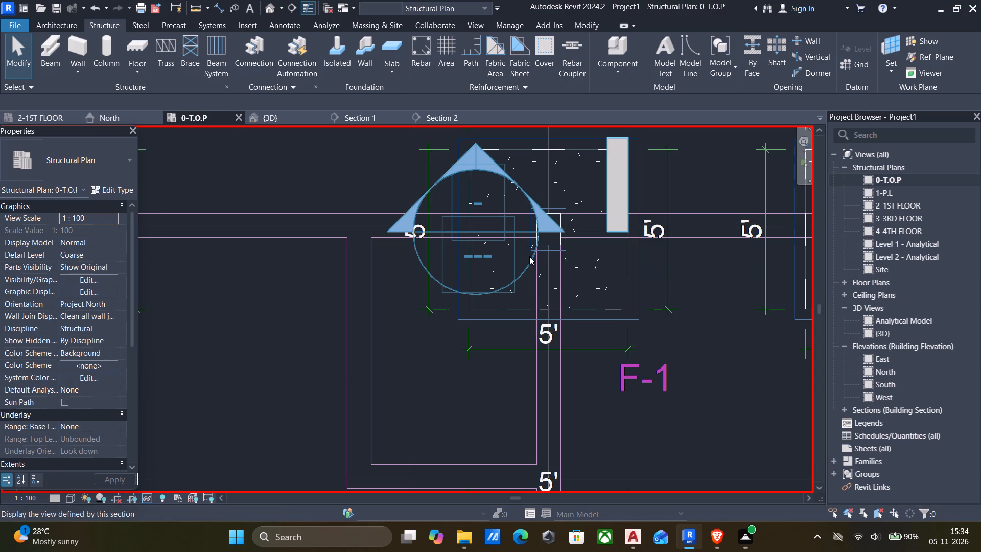
{"action": "key", "text": "Left"}
{"action": "left_click", "coordinate": [608, 214]}
{"action": "key", "text": "Left"}
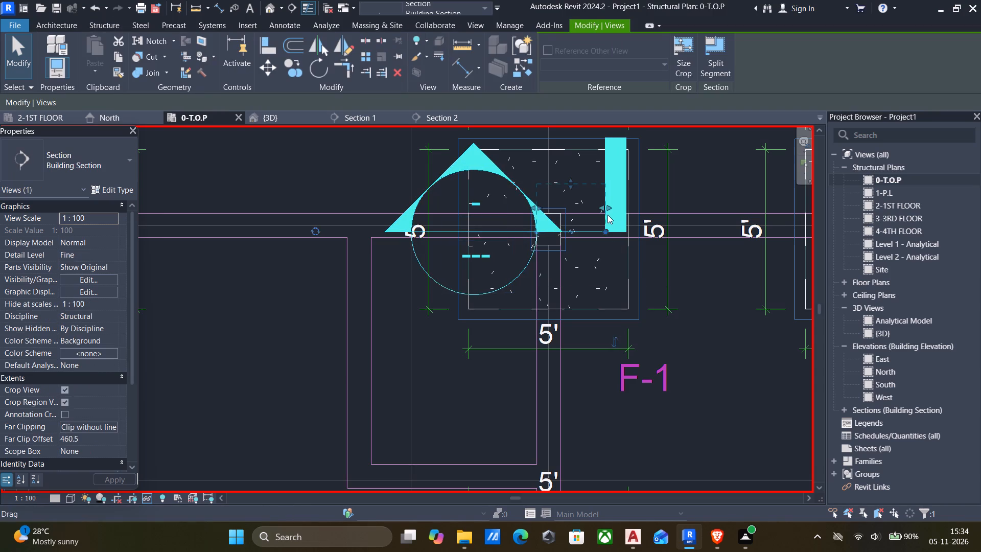
{"action": "key", "text": "Left"}
{"action": "key", "text": "Left"}
{"action": "key", "text": "Left"}
{"action": "key", "text": "Left"}
{"action": "key", "text": "Left"}
{"action": "key", "text": "Left"}
{"action": "key", "text": "Left"}
{"action": "key", "text": "Left"}
{"action": "key", "text": "Left"}
{"action": "key", "text": "Left"}
{"action": "key", "text": "Left"}
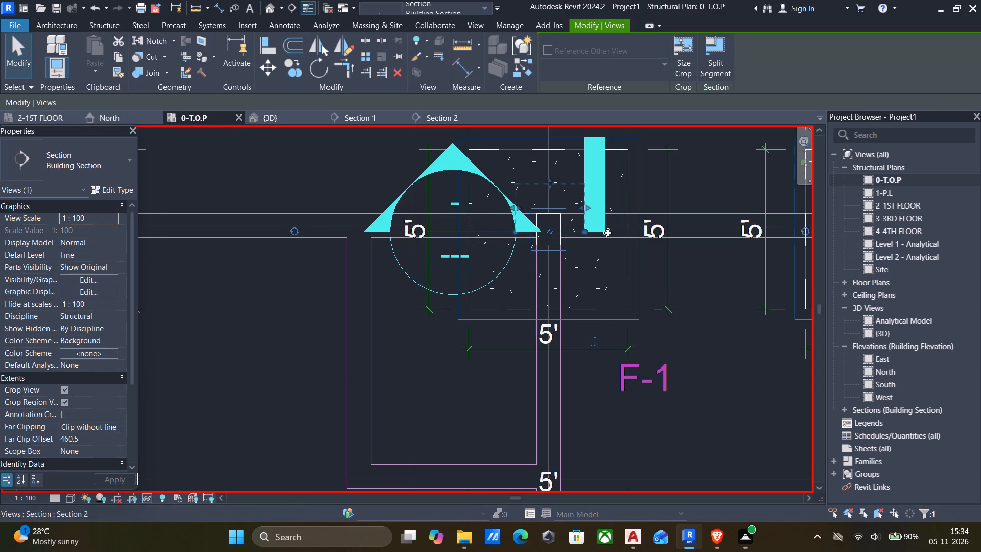
{"action": "key", "text": "Left"}
Lengthen the Section 2 line at its end farther from grid B, and nudge the section slightly more toward grid B.
{"action": "scroll", "coordinate": [575, 232], "scroll_direction": "up", "scroll_amount": 4}
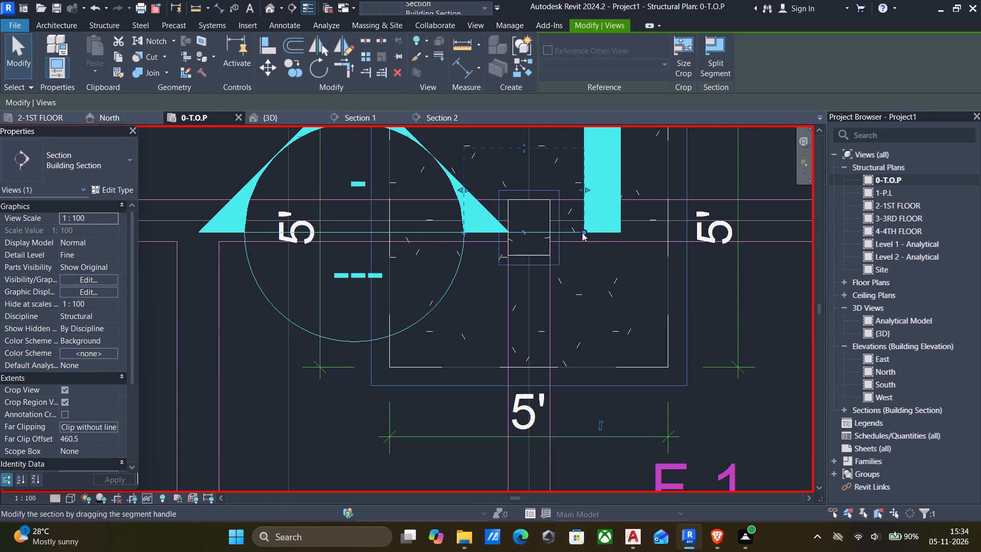
{"action": "left_click_drag", "start_coordinate": [582, 233], "coordinate": [628, 235]}
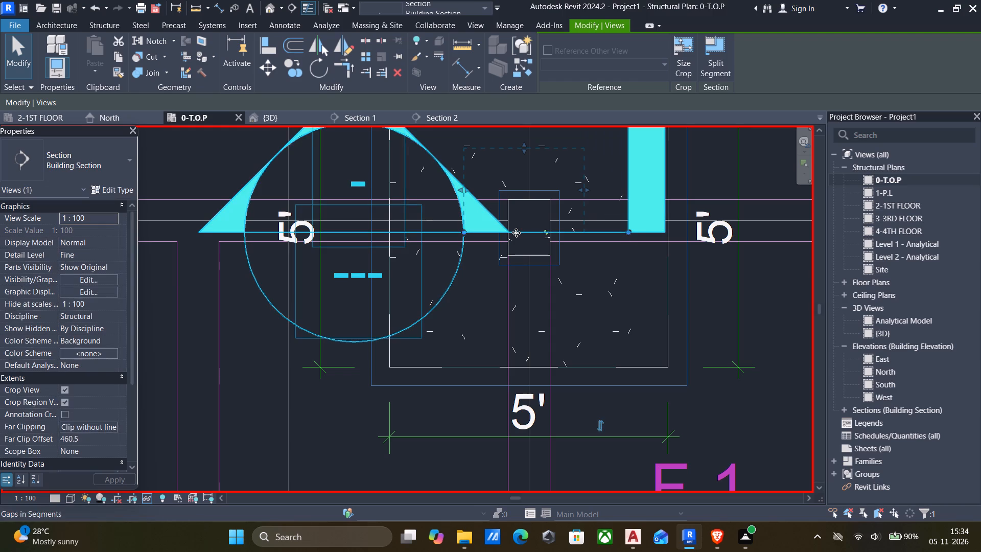
{"action": "key", "text": "Left"}
{"action": "key", "text": "Left"}
{"action": "key", "text": "Left"}
{"action": "key", "text": "Left"}
{"action": "key", "text": "Left"}
{"action": "key", "text": "Left"}
{"action": "key", "text": "Left"}
{"action": "key", "text": "Left"}
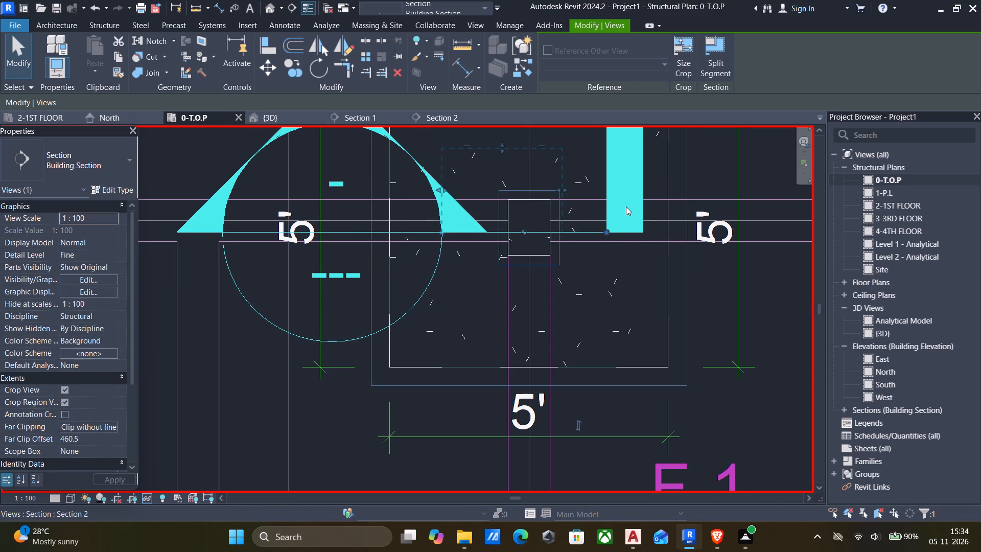
Open the Section 2 view from its marker to show the whole column and footing at grids C and 1.
{"action": "right_click", "coordinate": [626, 206]}
{"action": "left_click", "coordinate": [669, 227]}
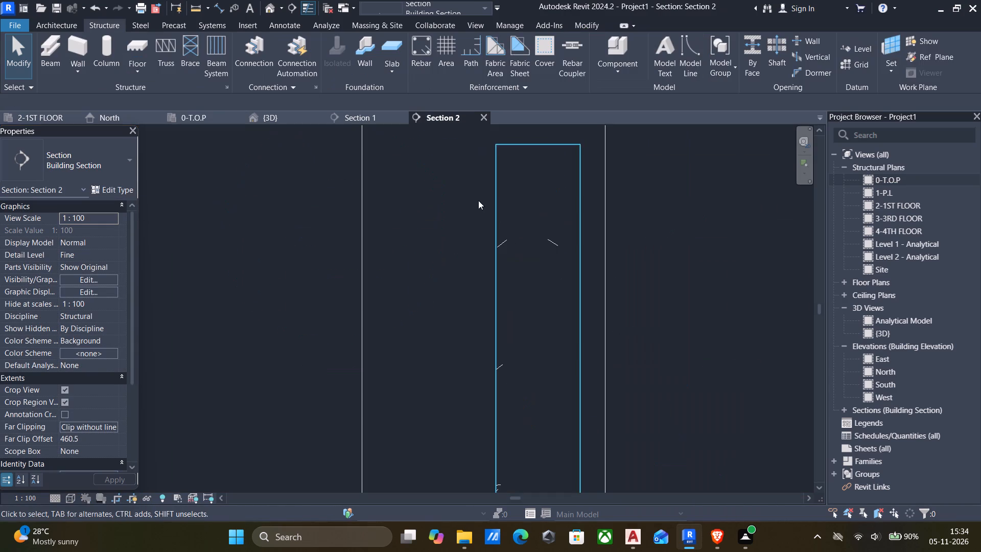
{"action": "scroll", "coordinate": [538, 216], "scroll_direction": "down", "scroll_amount": 15}
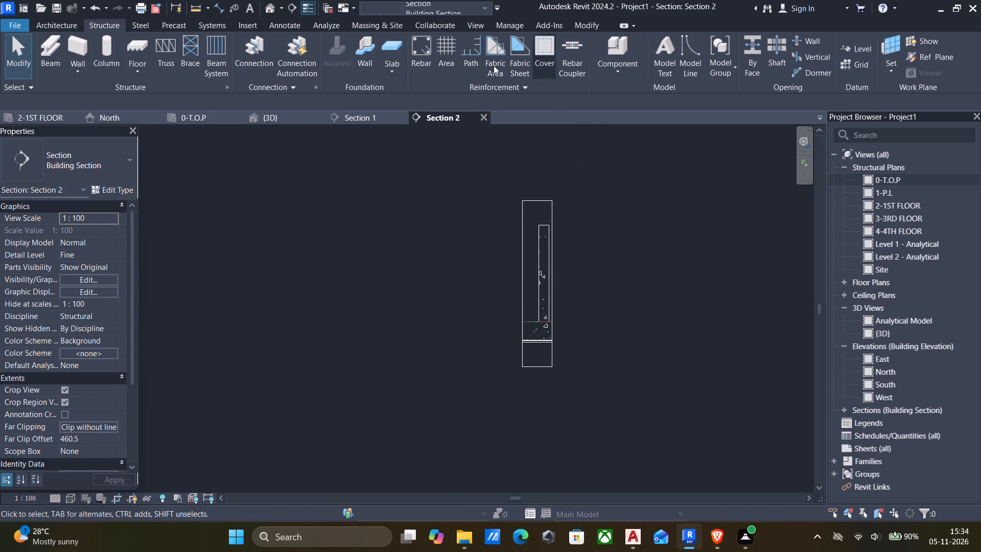
Assign the column cover <40 mm> rebar cover setting to the column in Section 2.
{"action": "left_click", "coordinate": [540, 45]}
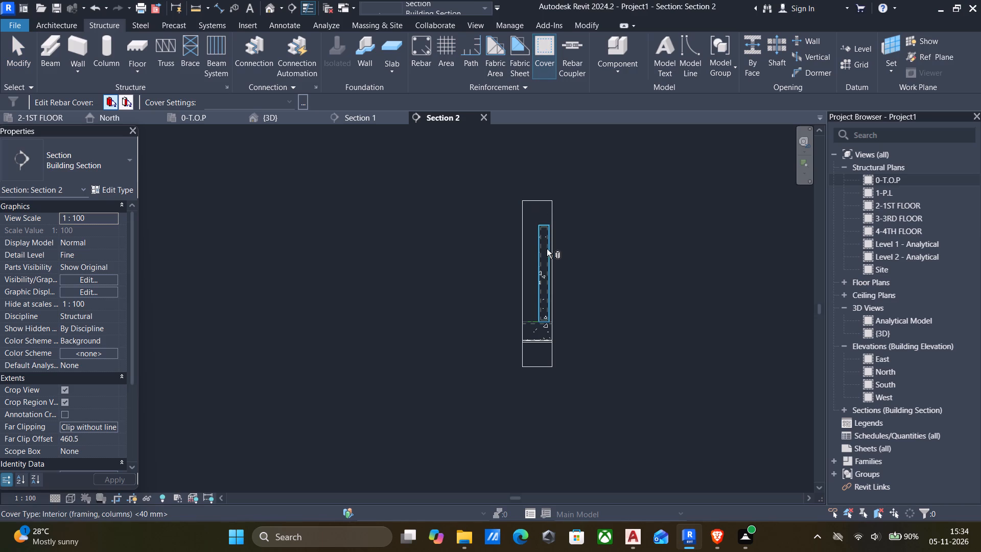
{"action": "left_click", "coordinate": [546, 249]}
{"action": "left_click", "coordinate": [243, 103]}
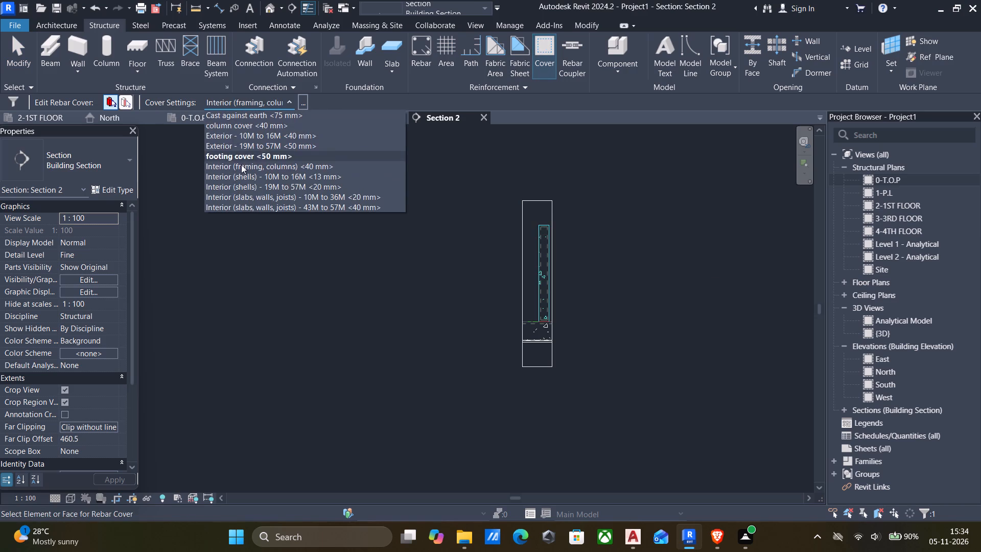
{"action": "left_click", "coordinate": [242, 125]}
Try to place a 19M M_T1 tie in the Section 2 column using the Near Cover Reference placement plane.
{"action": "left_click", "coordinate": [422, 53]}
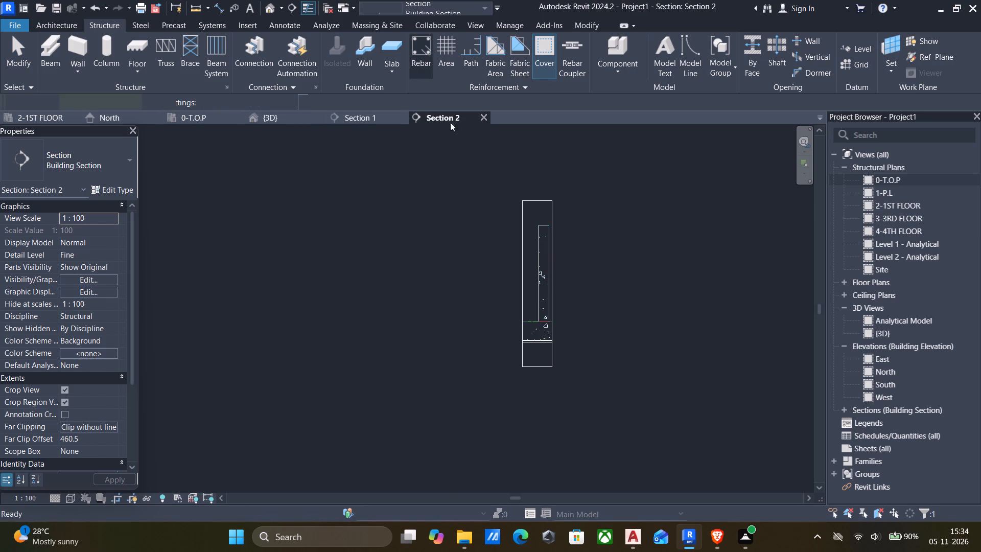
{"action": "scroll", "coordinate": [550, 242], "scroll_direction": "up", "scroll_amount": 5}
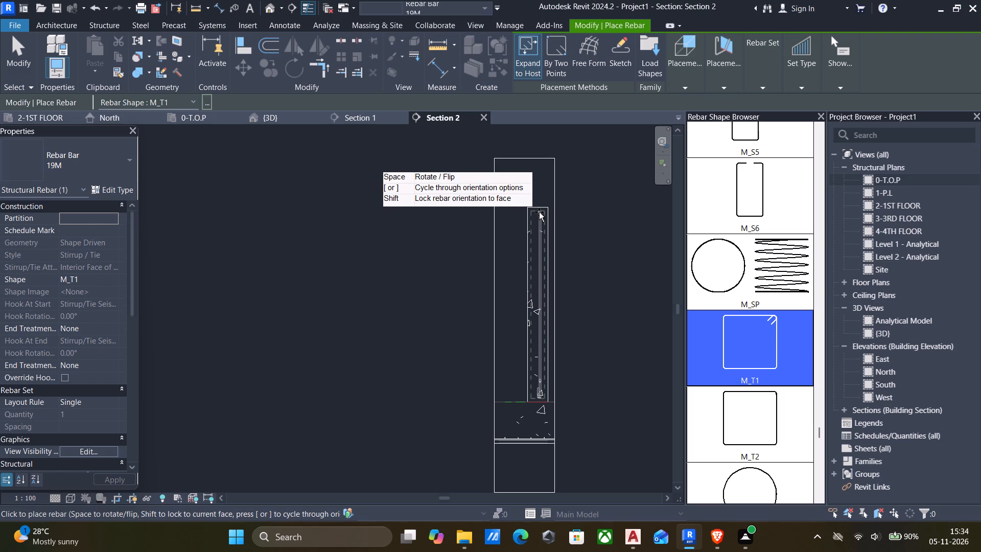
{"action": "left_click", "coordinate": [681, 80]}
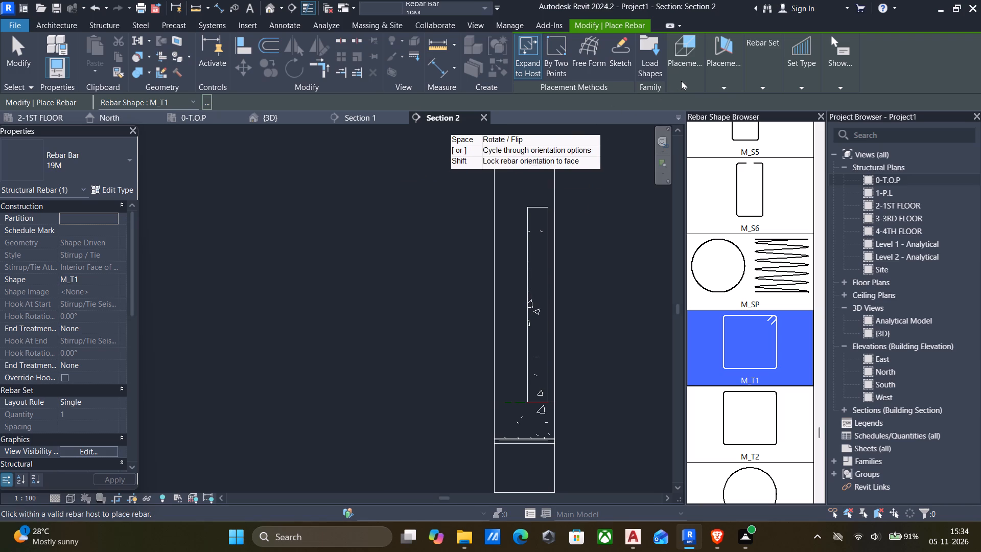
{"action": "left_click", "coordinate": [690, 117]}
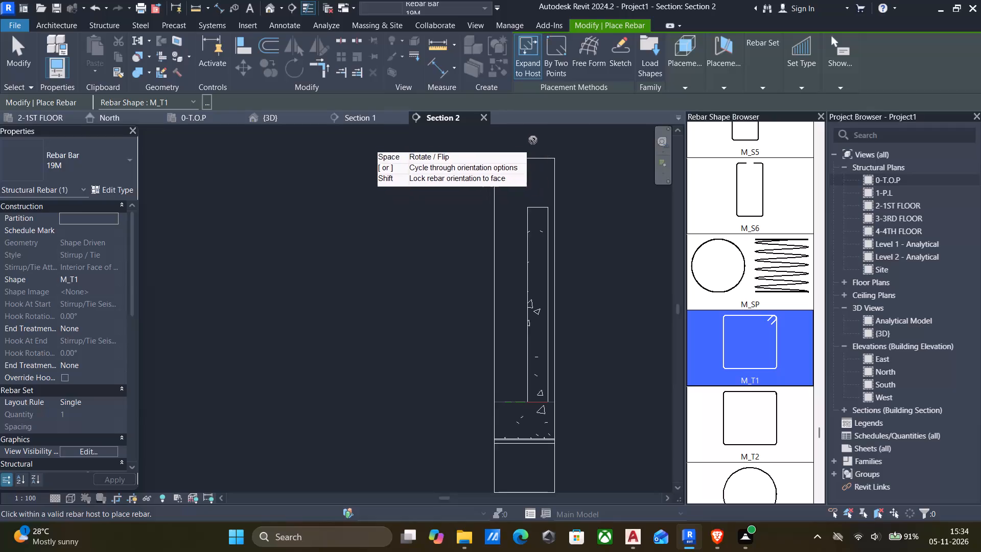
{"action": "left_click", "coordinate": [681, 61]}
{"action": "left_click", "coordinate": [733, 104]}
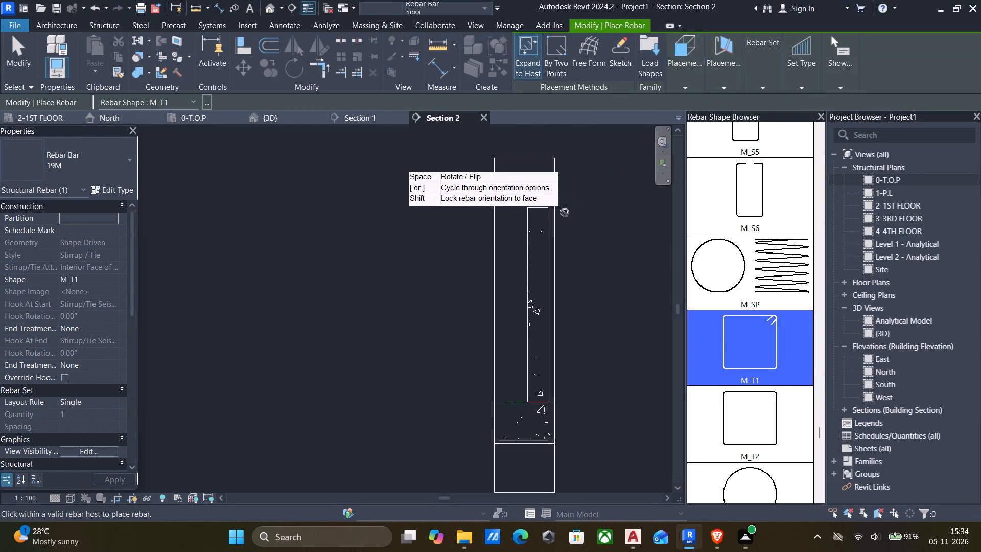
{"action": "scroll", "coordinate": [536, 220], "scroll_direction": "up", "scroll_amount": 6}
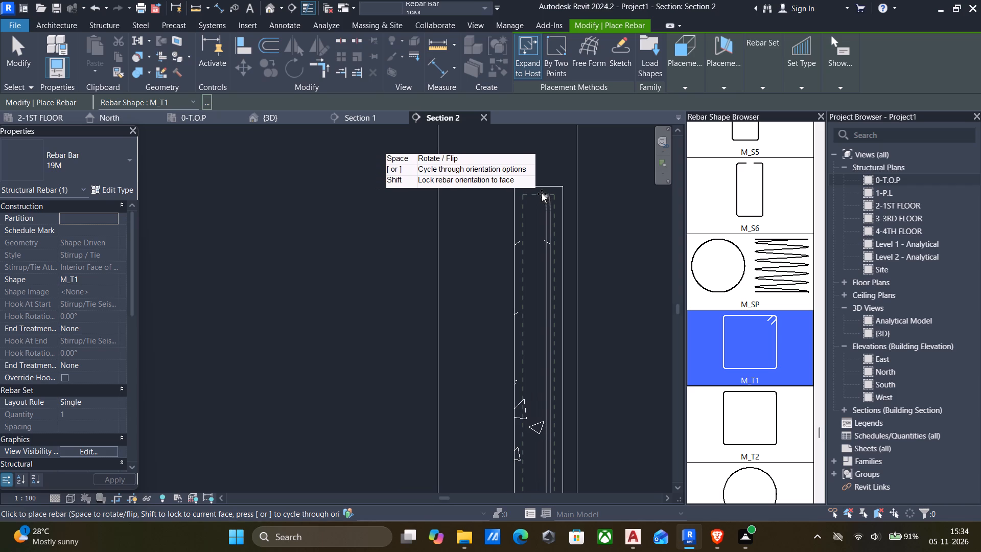
Set the Section 2 view's detail level to Coarse.
{"action": "left_click", "coordinate": [57, 496]}
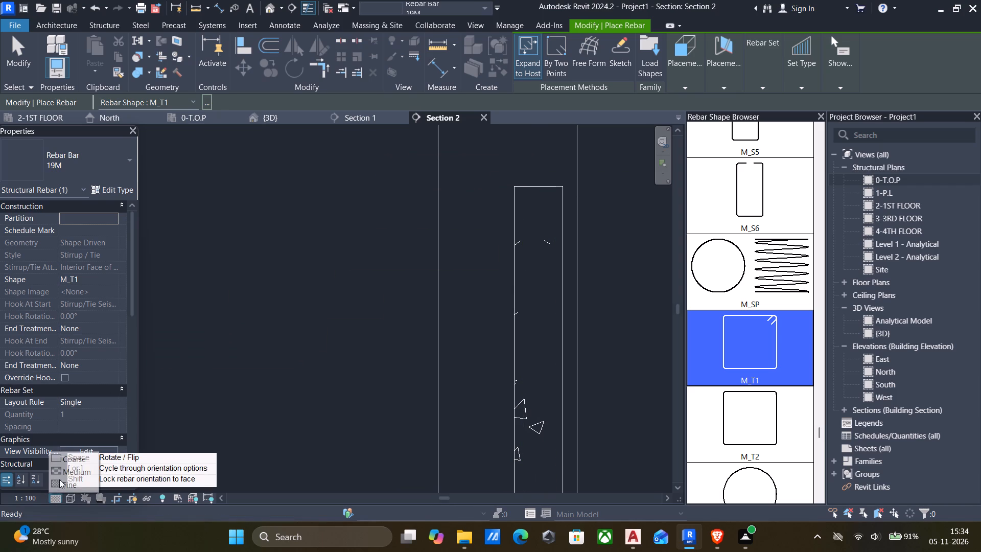
{"action": "left_click", "coordinate": [64, 463]}
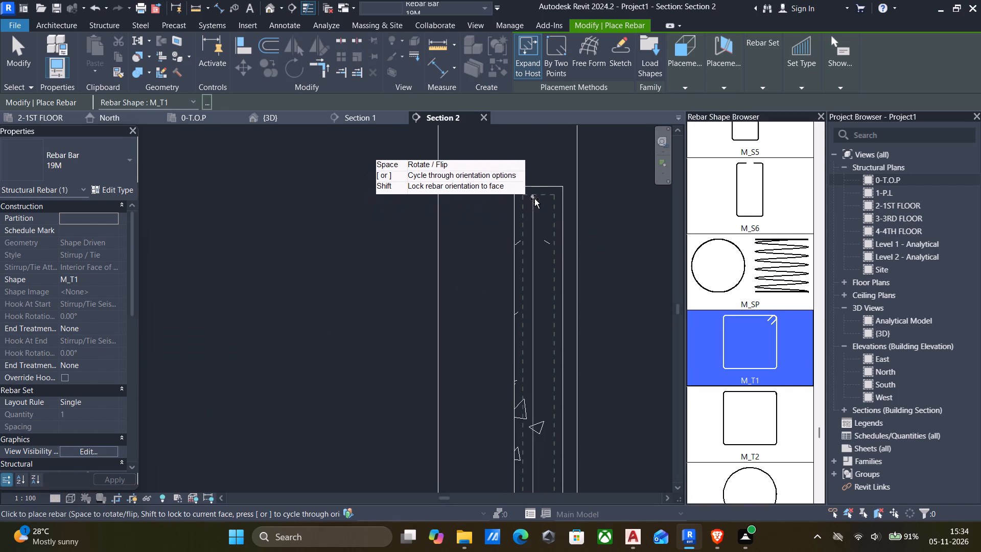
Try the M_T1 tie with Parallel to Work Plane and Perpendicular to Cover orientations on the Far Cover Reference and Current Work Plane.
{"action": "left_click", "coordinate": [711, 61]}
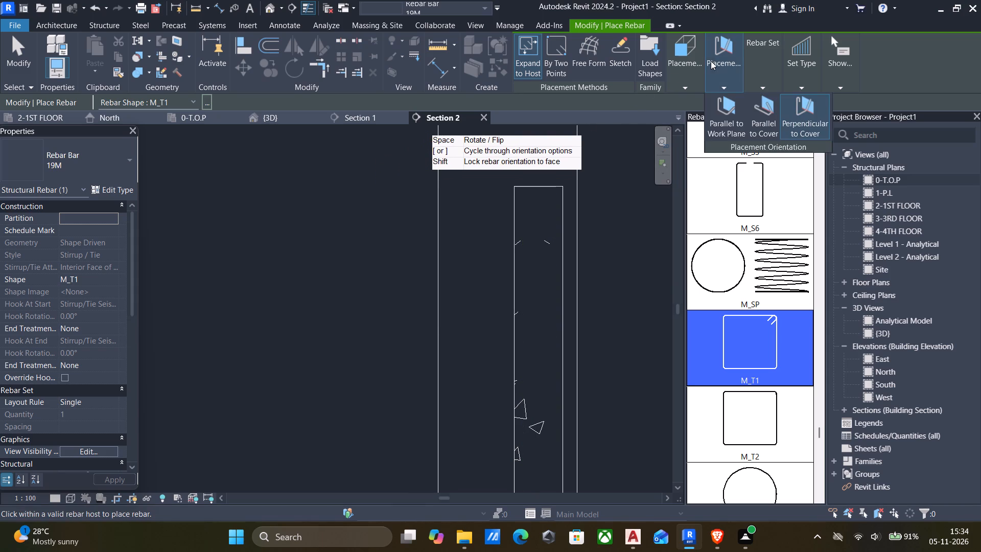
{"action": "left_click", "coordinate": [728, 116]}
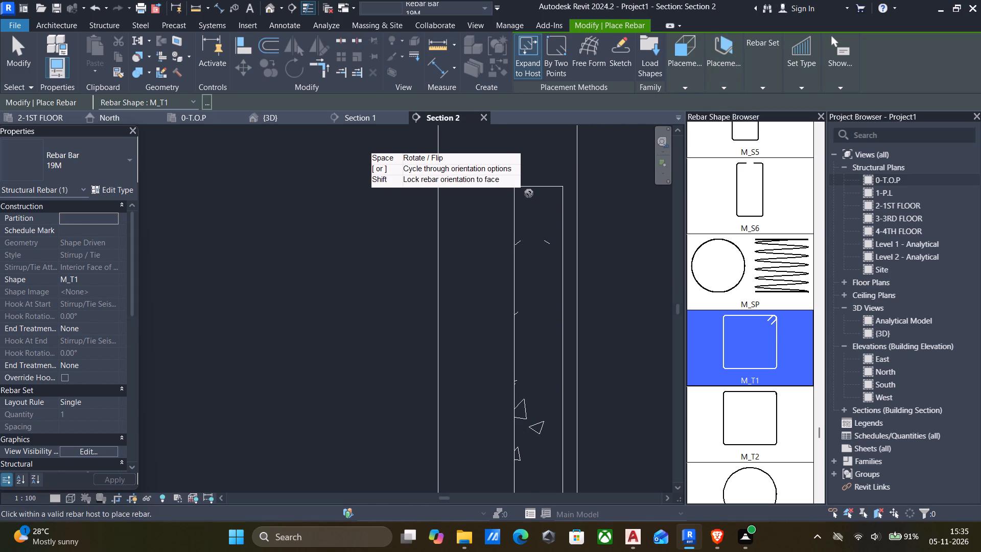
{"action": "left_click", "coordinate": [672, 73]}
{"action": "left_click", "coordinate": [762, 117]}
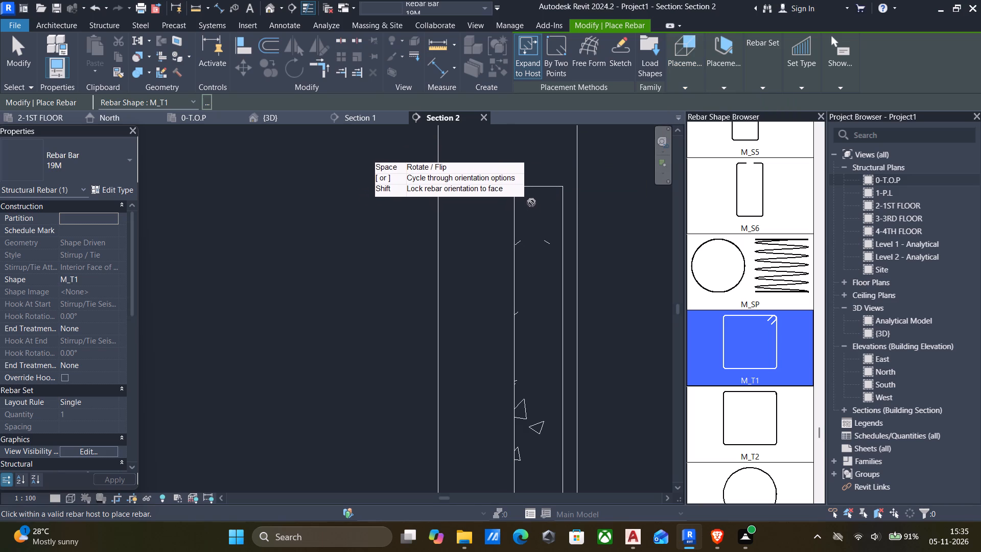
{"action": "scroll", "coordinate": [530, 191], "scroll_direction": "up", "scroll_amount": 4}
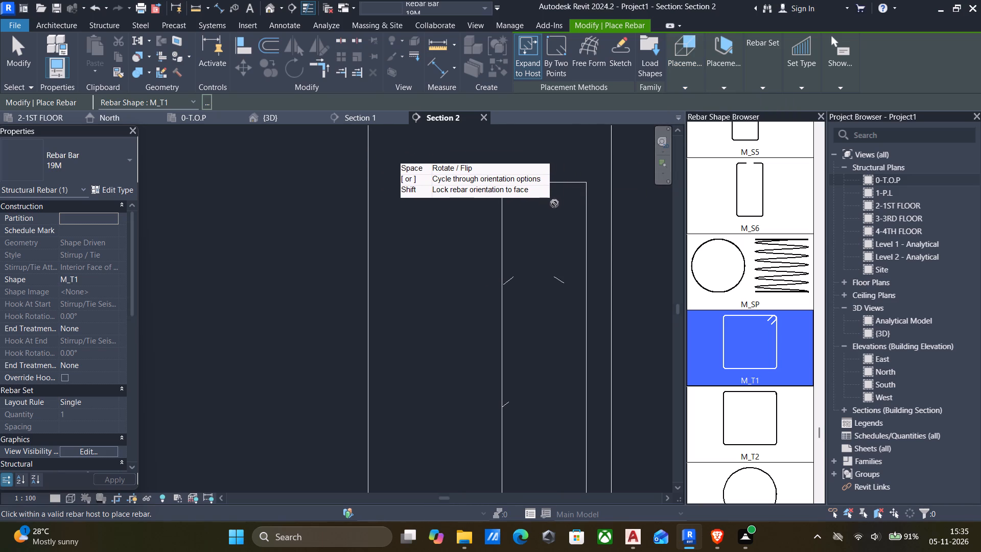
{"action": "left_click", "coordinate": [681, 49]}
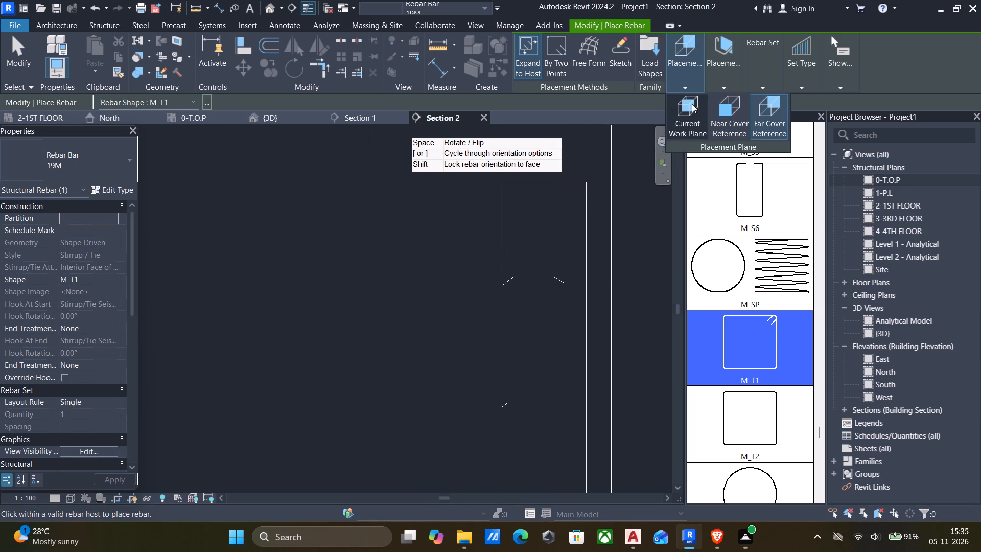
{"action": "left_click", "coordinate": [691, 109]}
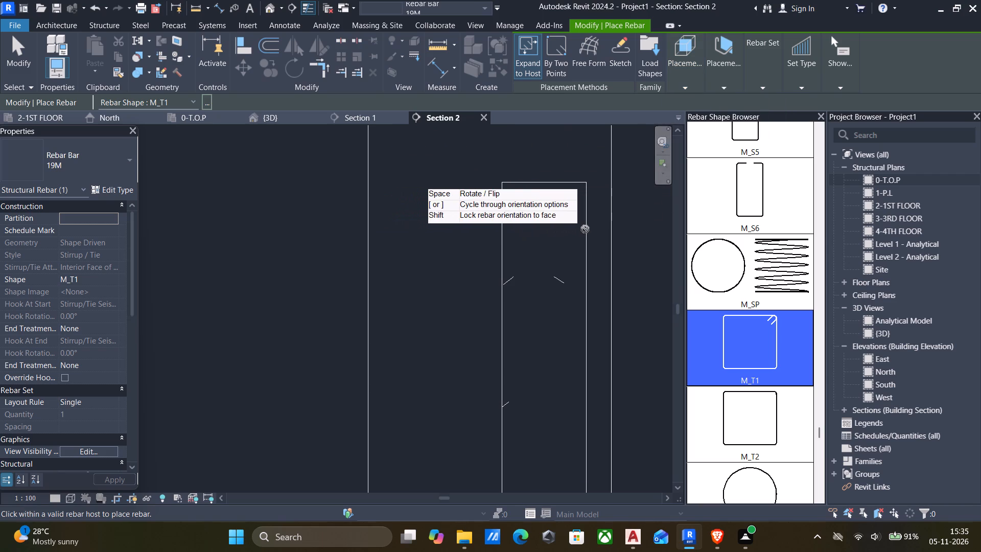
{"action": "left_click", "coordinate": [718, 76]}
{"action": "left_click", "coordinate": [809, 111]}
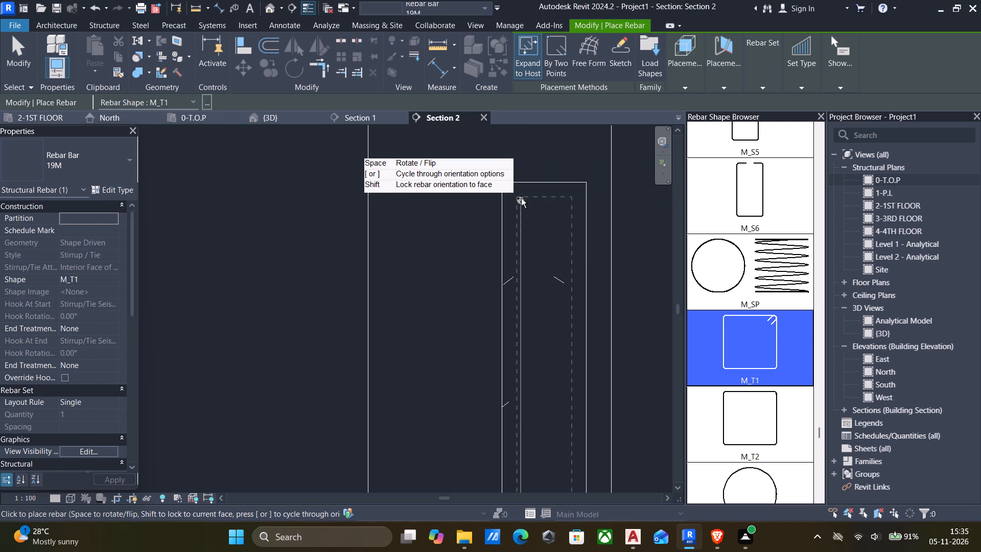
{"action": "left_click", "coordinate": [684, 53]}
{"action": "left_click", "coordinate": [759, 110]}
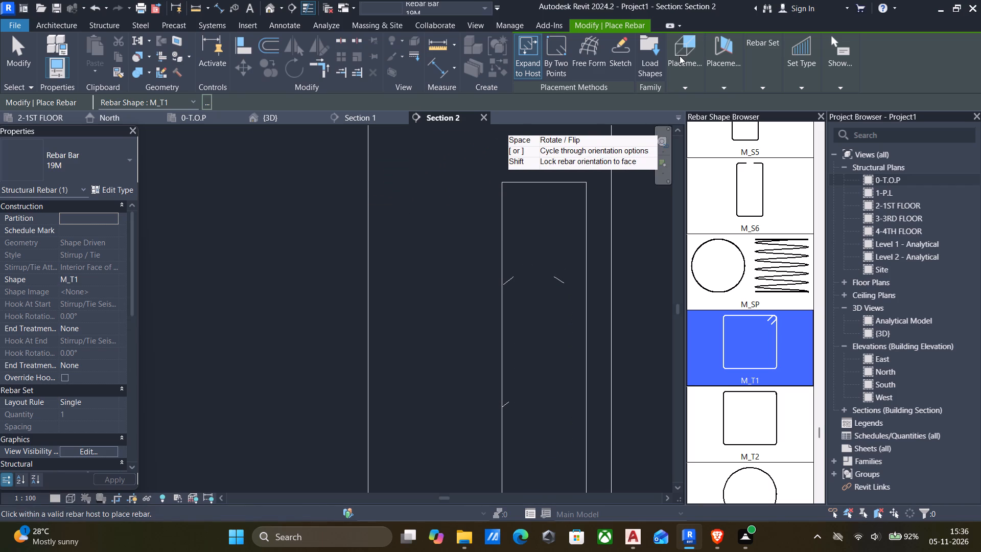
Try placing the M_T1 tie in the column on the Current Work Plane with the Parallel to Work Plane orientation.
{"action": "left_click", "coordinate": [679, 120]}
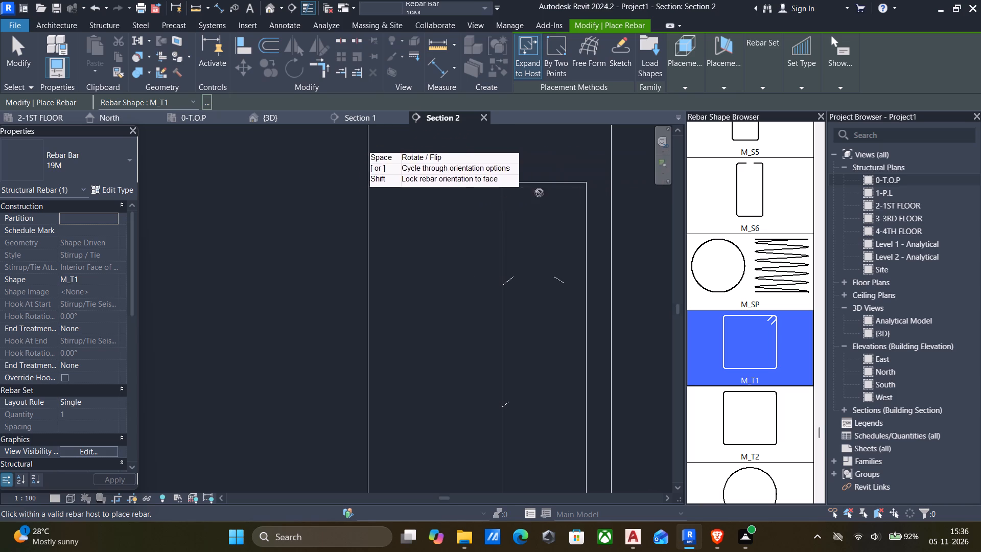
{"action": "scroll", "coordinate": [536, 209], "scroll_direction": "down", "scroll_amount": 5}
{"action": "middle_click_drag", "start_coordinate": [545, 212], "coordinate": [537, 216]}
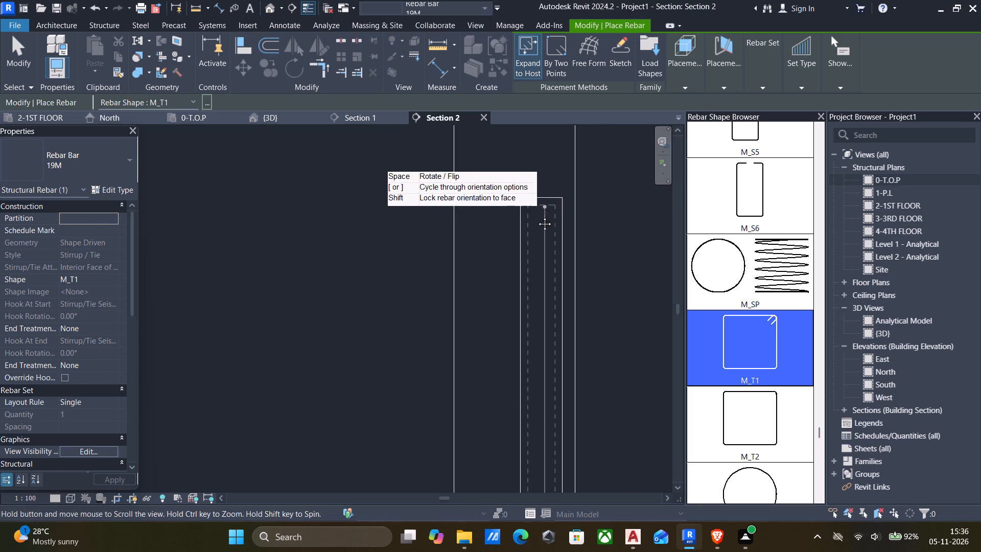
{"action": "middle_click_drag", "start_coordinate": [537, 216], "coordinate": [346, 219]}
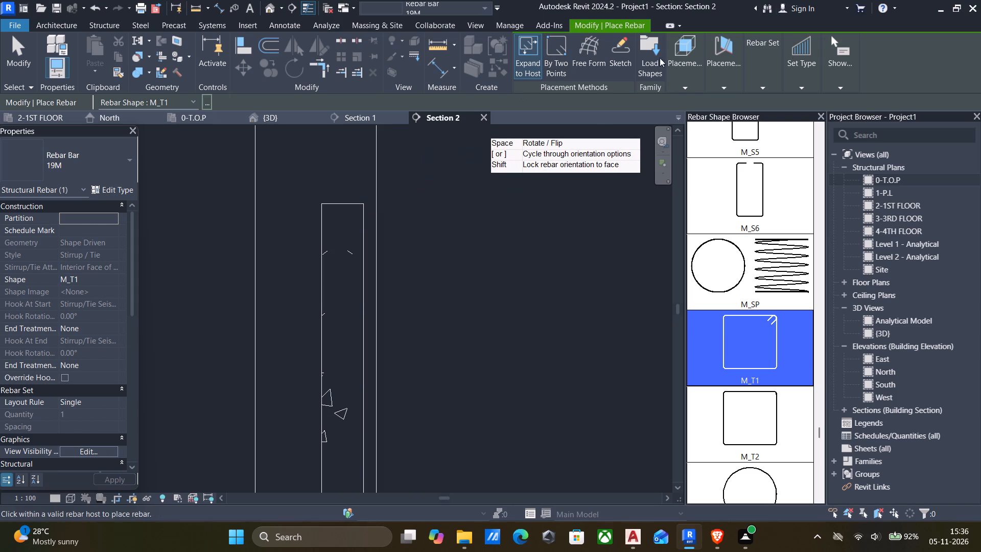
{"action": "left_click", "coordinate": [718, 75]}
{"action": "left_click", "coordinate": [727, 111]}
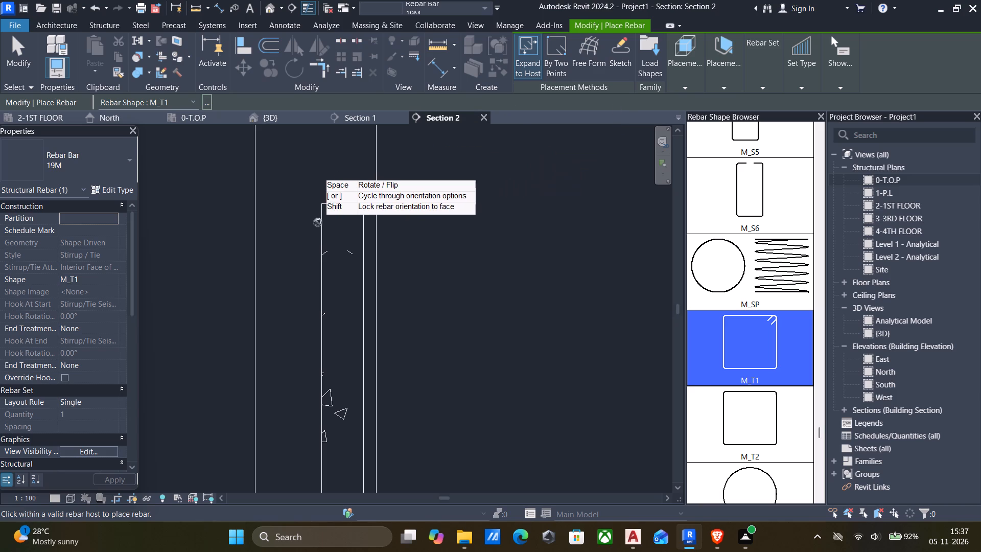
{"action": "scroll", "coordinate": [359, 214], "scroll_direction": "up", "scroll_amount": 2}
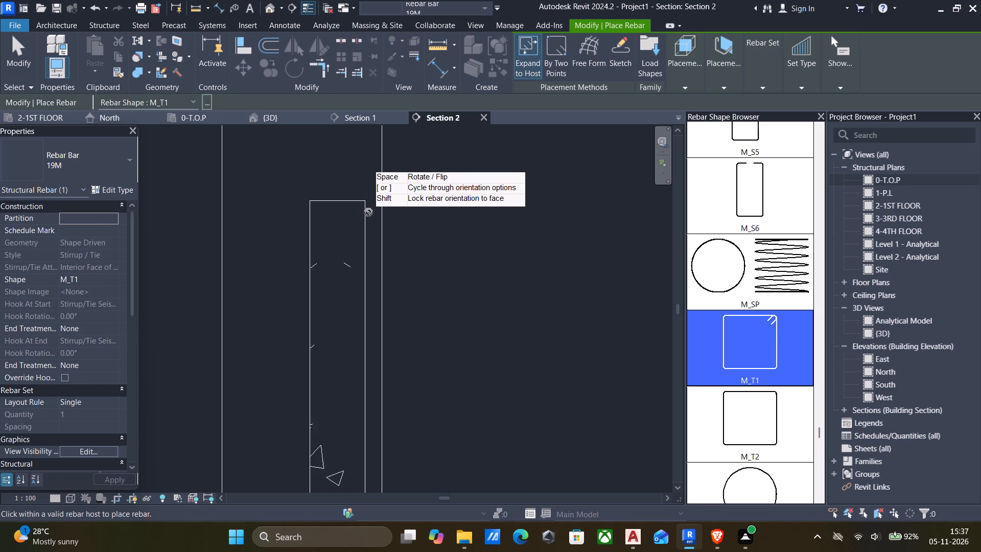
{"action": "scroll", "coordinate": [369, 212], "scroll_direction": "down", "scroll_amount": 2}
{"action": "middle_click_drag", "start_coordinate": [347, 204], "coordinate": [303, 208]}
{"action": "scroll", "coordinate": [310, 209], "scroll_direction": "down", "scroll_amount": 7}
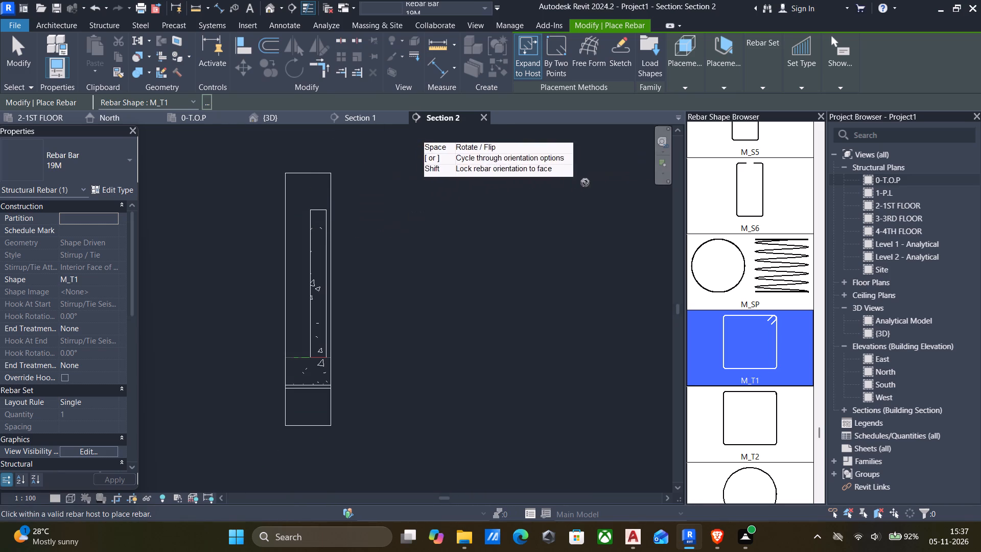
Leave rebar placement and examine a 9" x 12" c1 column and its properties in the 3D view.
{"action": "left_click", "coordinate": [290, 114]}
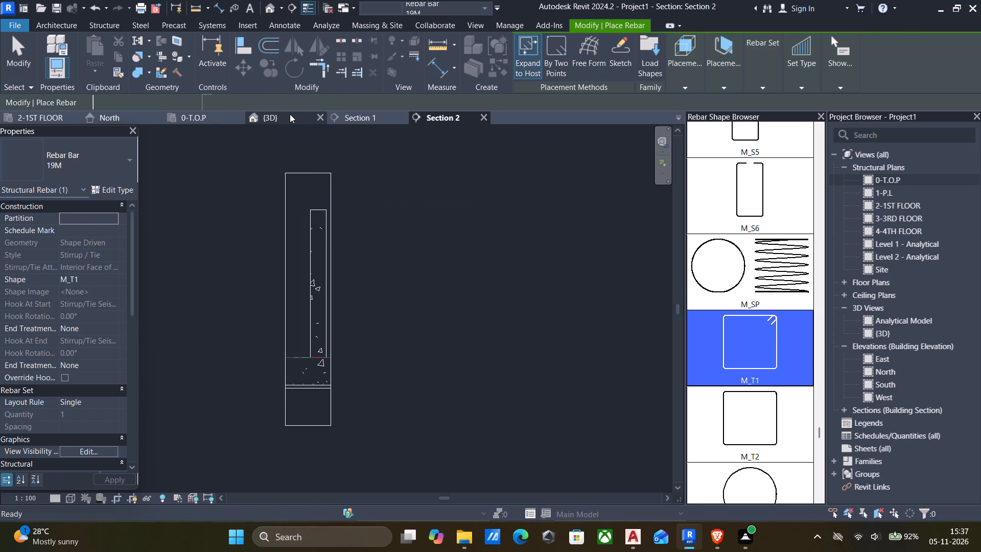
{"action": "key", "text": "Escape"}
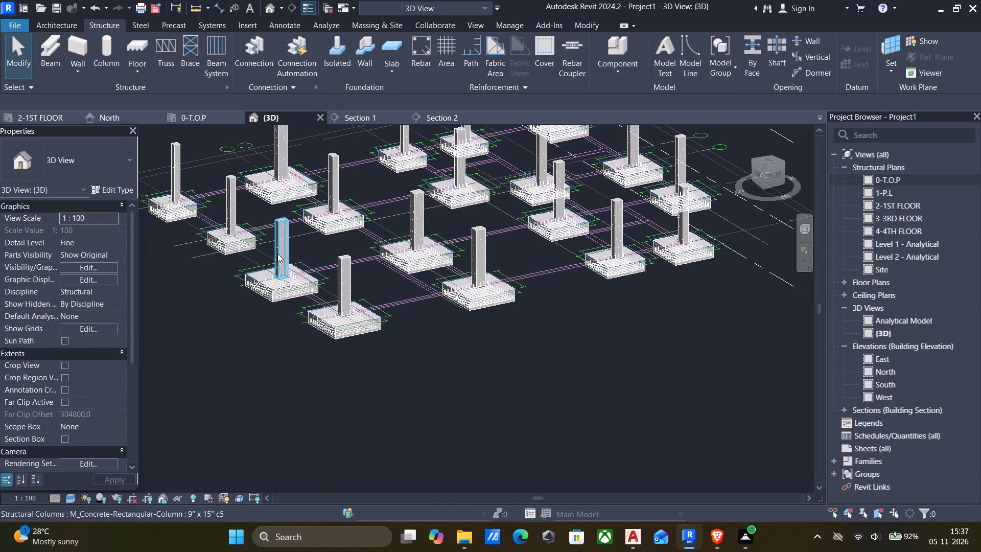
{"action": "scroll", "coordinate": [387, 291], "scroll_direction": "down", "scroll_amount": 2}
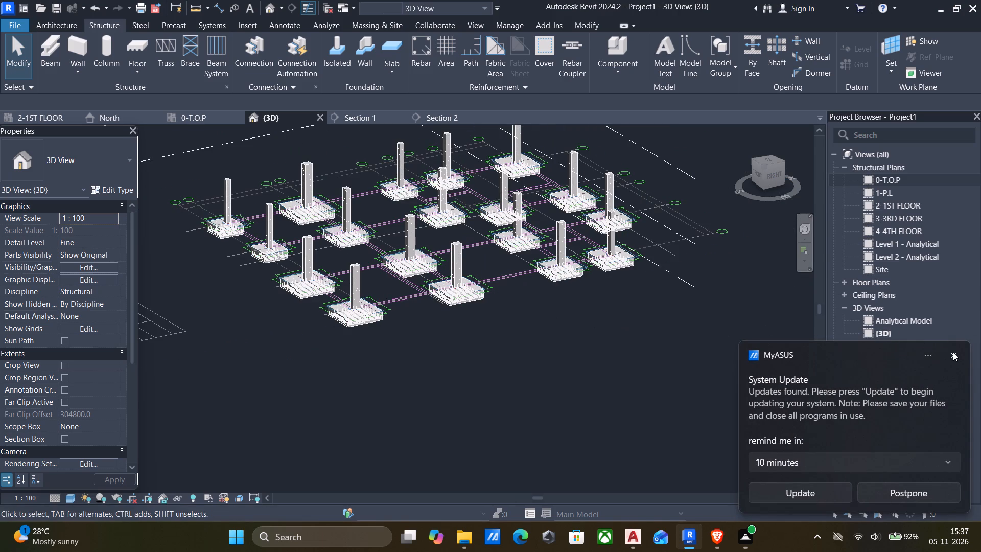
{"action": "left_click", "coordinate": [953, 352]}
{"action": "scroll", "coordinate": [582, 306], "scroll_direction": "down", "scroll_amount": 3}
{"action": "middle_click_drag", "start_coordinate": [549, 296], "coordinate": [597, 369]}
{"action": "scroll", "coordinate": [586, 287], "scroll_direction": "up", "scroll_amount": 11}
{"action": "scroll", "coordinate": [610, 252], "scroll_direction": "up", "scroll_amount": 6}
{"action": "left_click", "coordinate": [605, 236]}
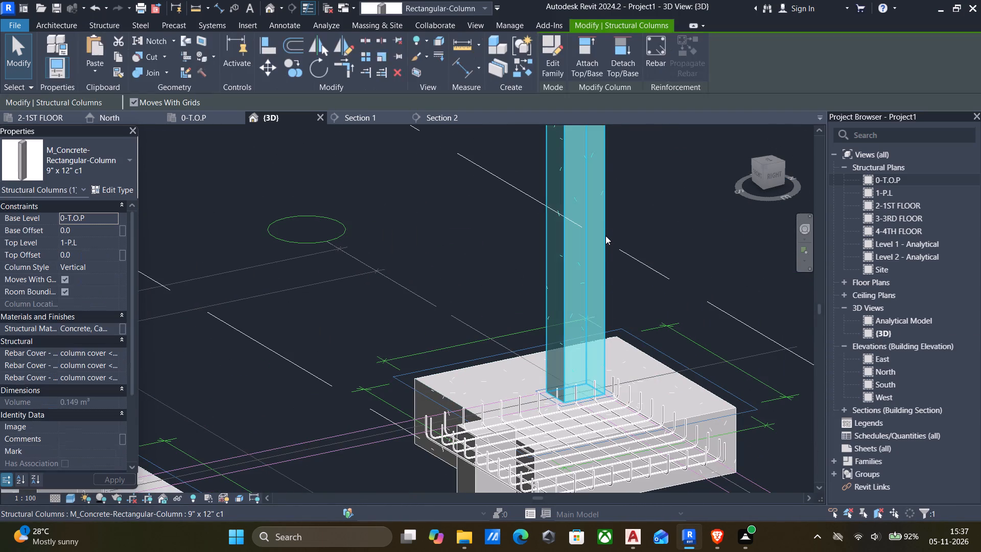
{"action": "scroll", "coordinate": [597, 237], "scroll_direction": "down", "scroll_amount": 8}
{"action": "key", "text": "Escape"}
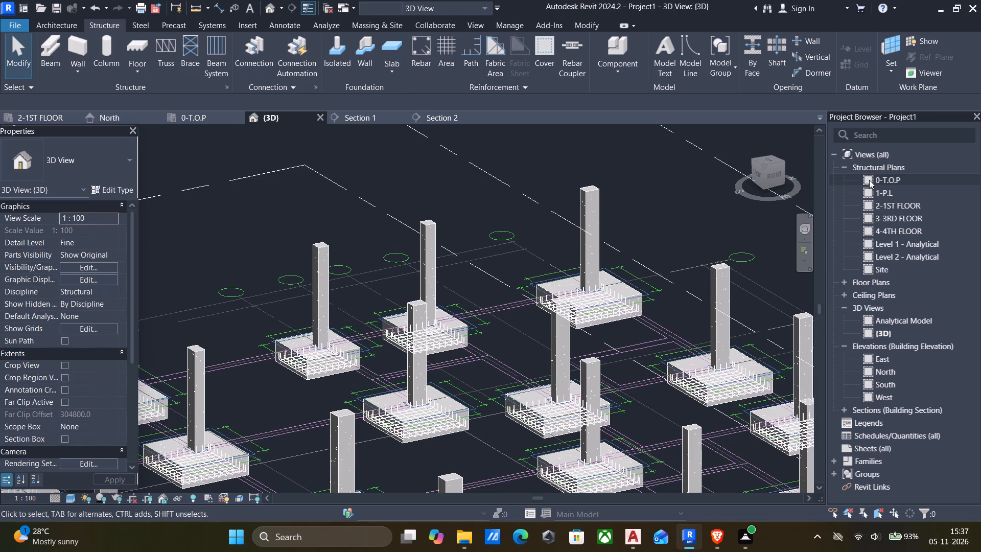
In the 0-T.O.P plan, temporarily hide the Section 2 marker at the F-1 footing on grids C and 1.
{"action": "double_click", "coordinate": [869, 180]}
{"action": "scroll", "coordinate": [596, 187], "scroll_direction": "down", "scroll_amount": 9}
{"action": "scroll", "coordinate": [553, 201], "scroll_direction": "down", "scroll_amount": 7}
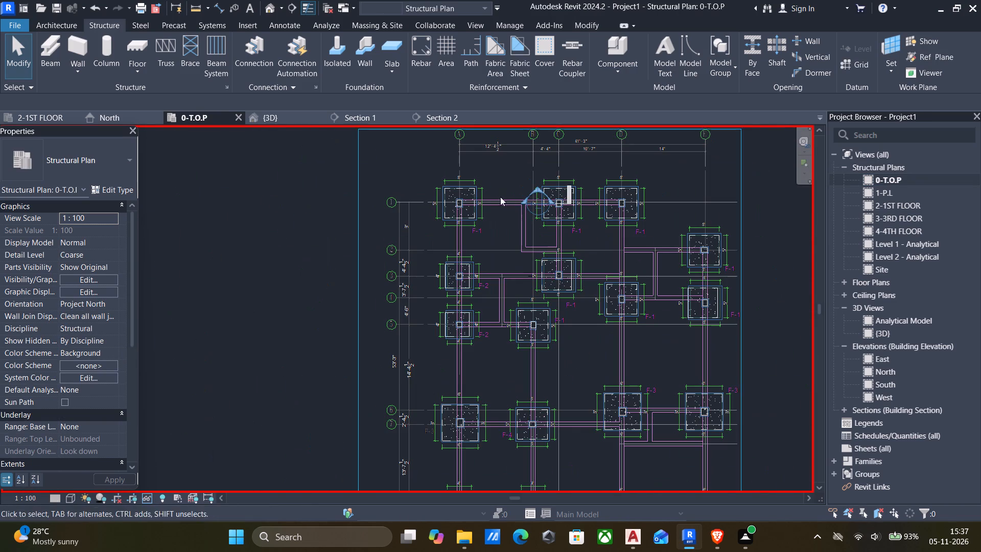
{"action": "left_click", "coordinate": [535, 191]}
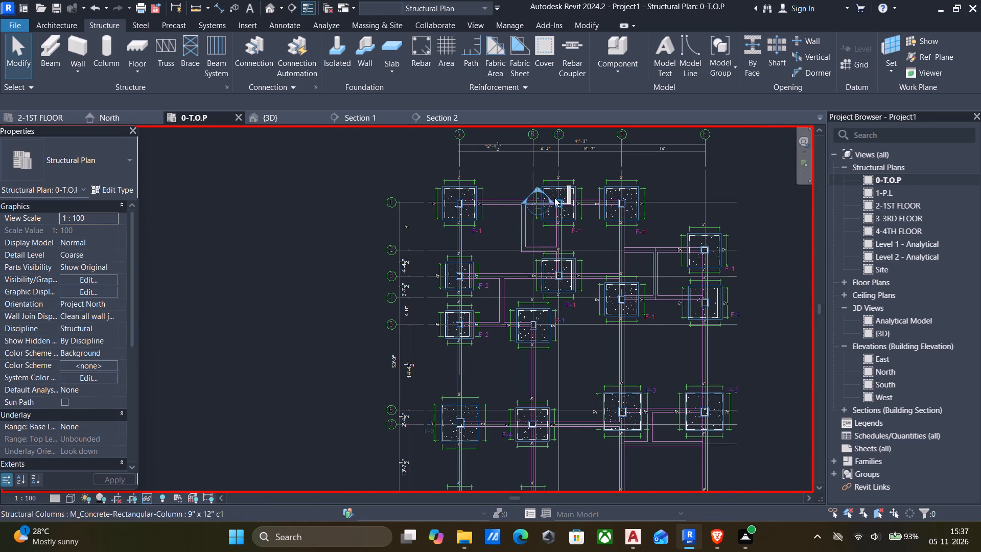
{"action": "scroll", "coordinate": [580, 196], "scroll_direction": "up", "scroll_amount": 2}
{"action": "left_click", "coordinate": [570, 194]}
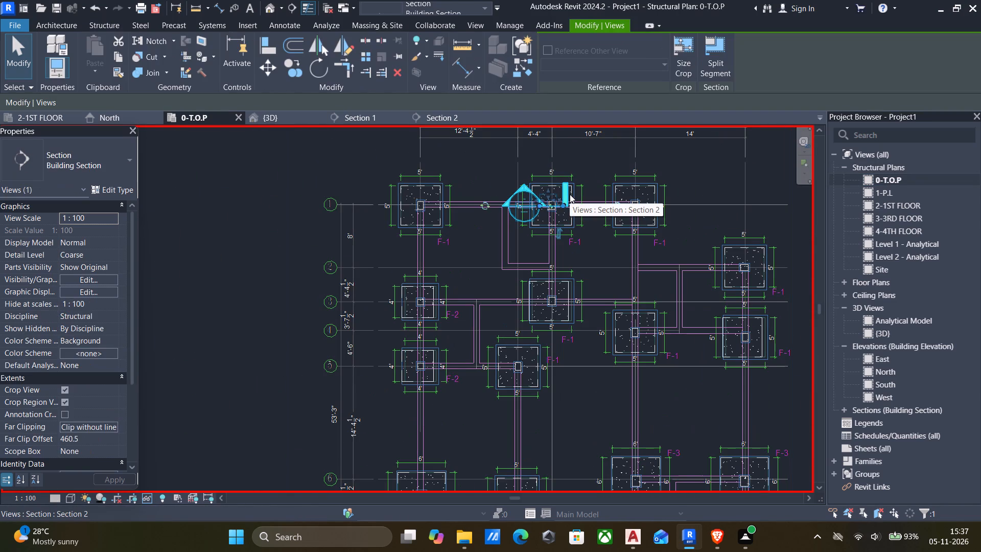
{"action": "type", "text": "hh"}
Cut a building section along grid 3 through the column and F-2 footing at grids A and 3.
{"action": "left_click", "coordinate": [290, 8]}
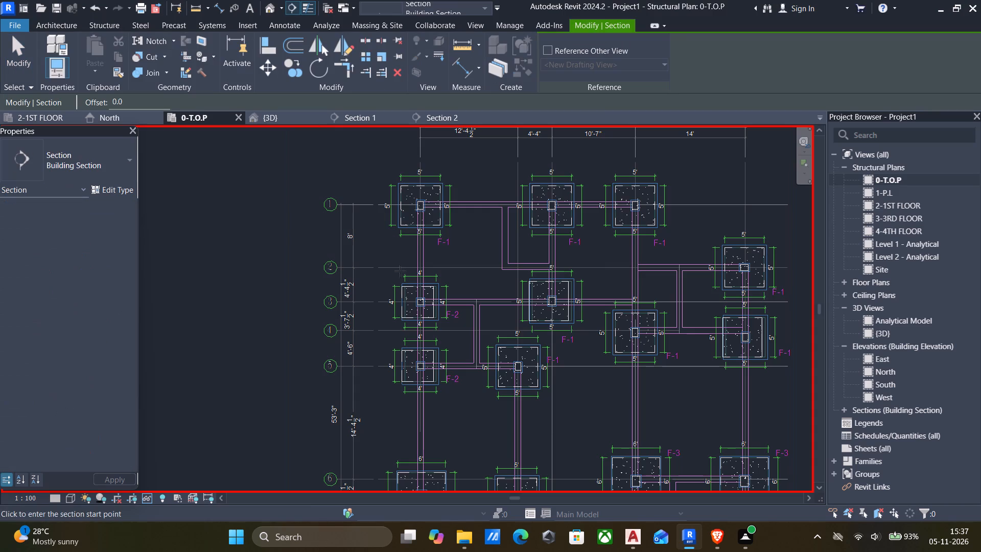
{"action": "scroll", "coordinate": [404, 290], "scroll_direction": "up", "scroll_amount": 16}
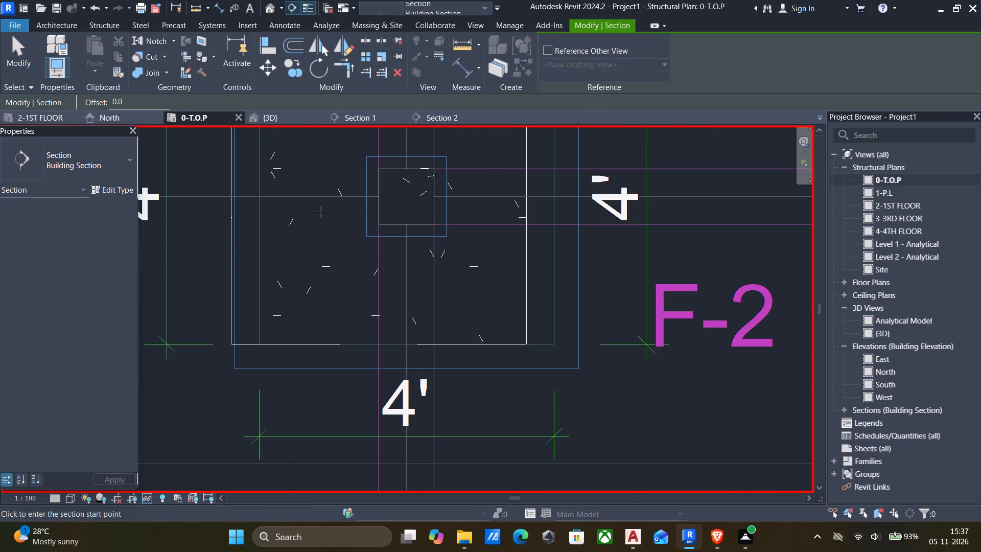
{"action": "left_click", "coordinate": [310, 199]}
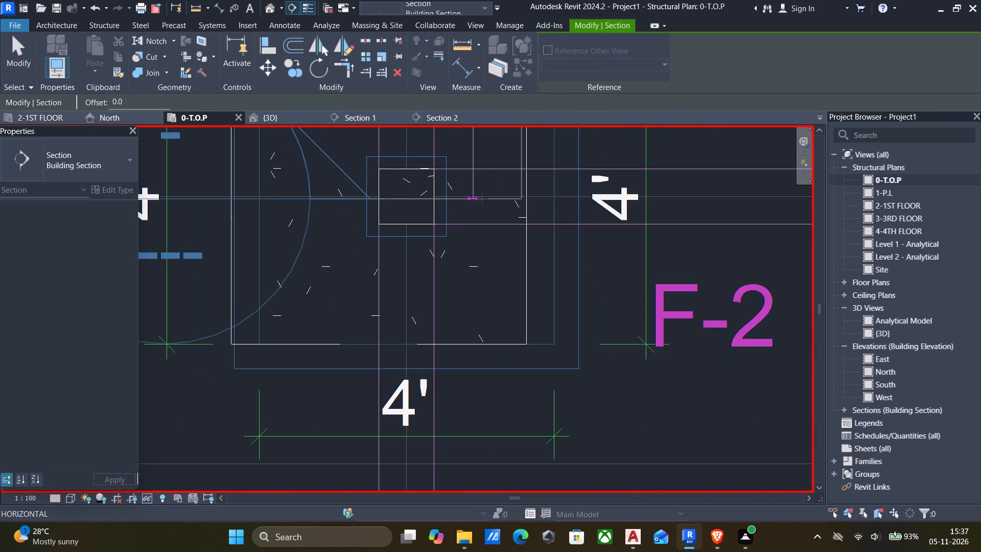
{"action": "left_click", "coordinate": [610, 198]}
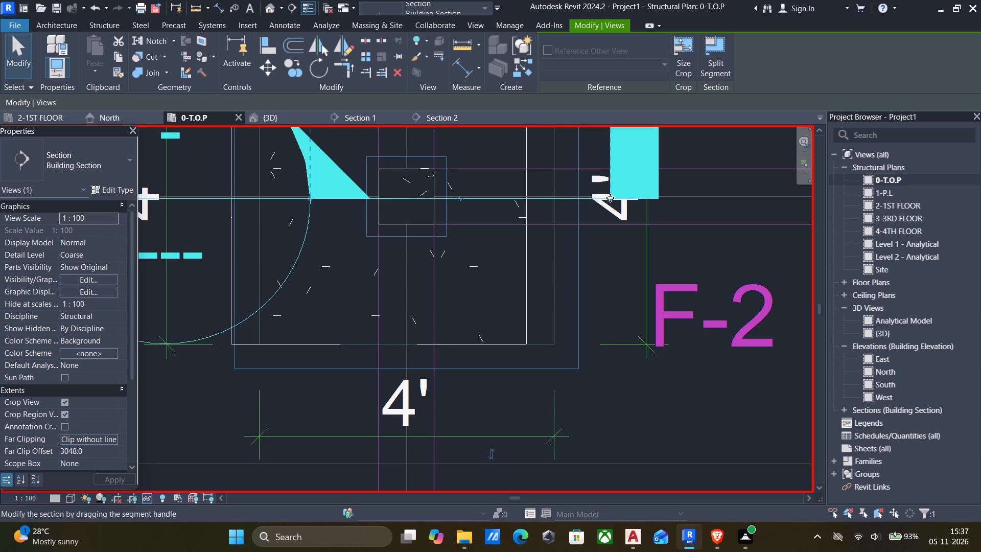
{"action": "scroll", "coordinate": [608, 198], "scroll_direction": "down", "scroll_amount": 7}
{"action": "key", "text": "Escape"}
{"action": "scroll", "coordinate": [546, 218], "scroll_direction": "down", "scroll_amount": 5}
{"action": "middle_click_drag", "start_coordinate": [534, 227], "coordinate": [515, 291]}
{"action": "scroll", "coordinate": [526, 252], "scroll_direction": "up", "scroll_amount": 3}
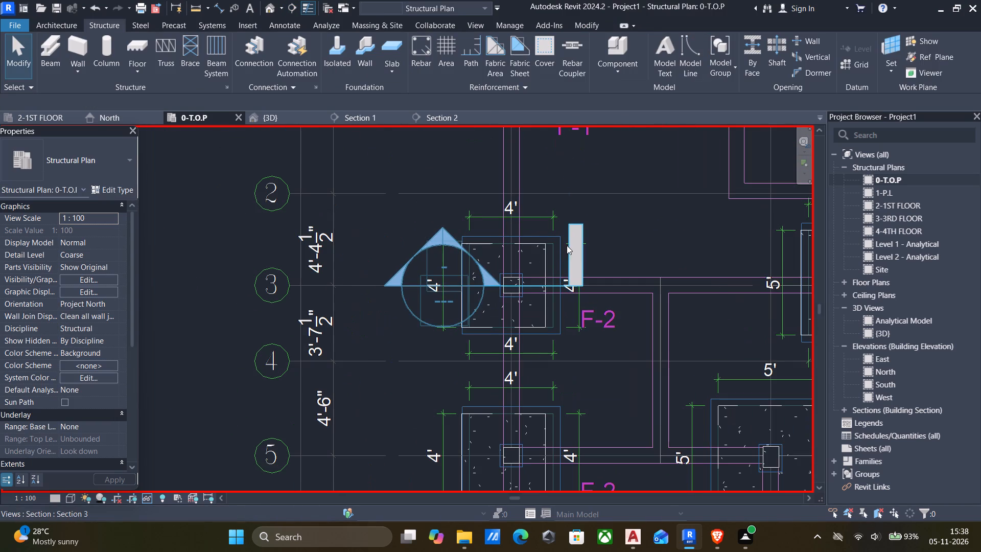
{"action": "left_click", "coordinate": [567, 245]}
{"action": "scroll", "coordinate": [517, 217], "scroll_direction": "down", "scroll_amount": 6}
{"action": "middle_click", "coordinate": [503, 196]}
{"action": "middle_click_drag", "start_coordinate": [501, 207], "coordinate": [502, 247]}
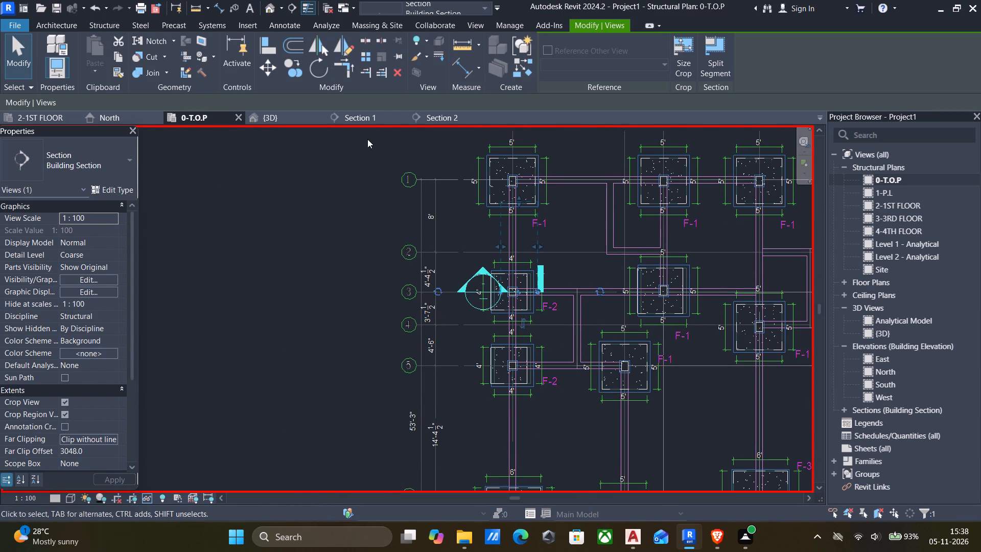
In the Section 2 view, apply the column cover <40 mm> rebar cover setting to the 9" x 12" c1 column.
{"action": "left_click", "coordinate": [431, 118]}
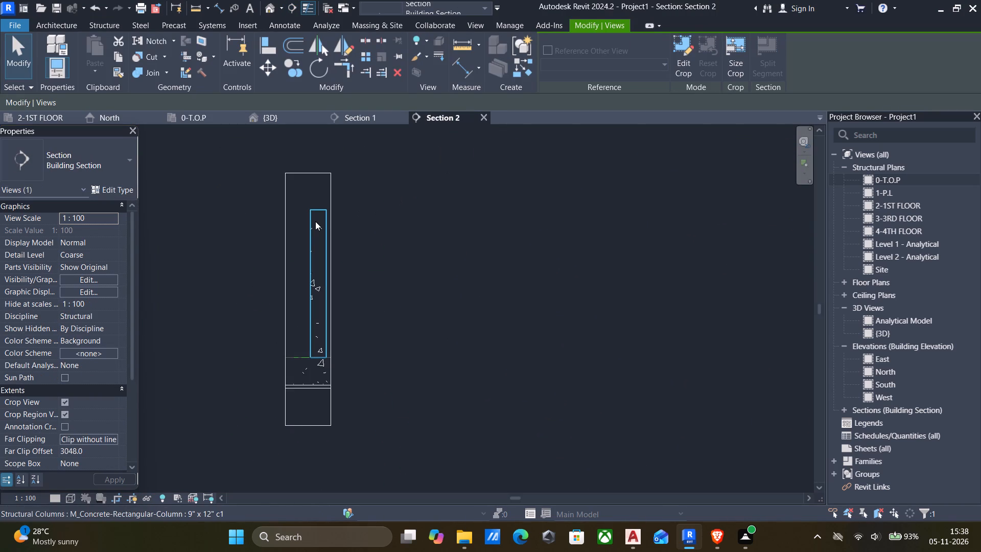
{"action": "left_click", "coordinate": [315, 221]}
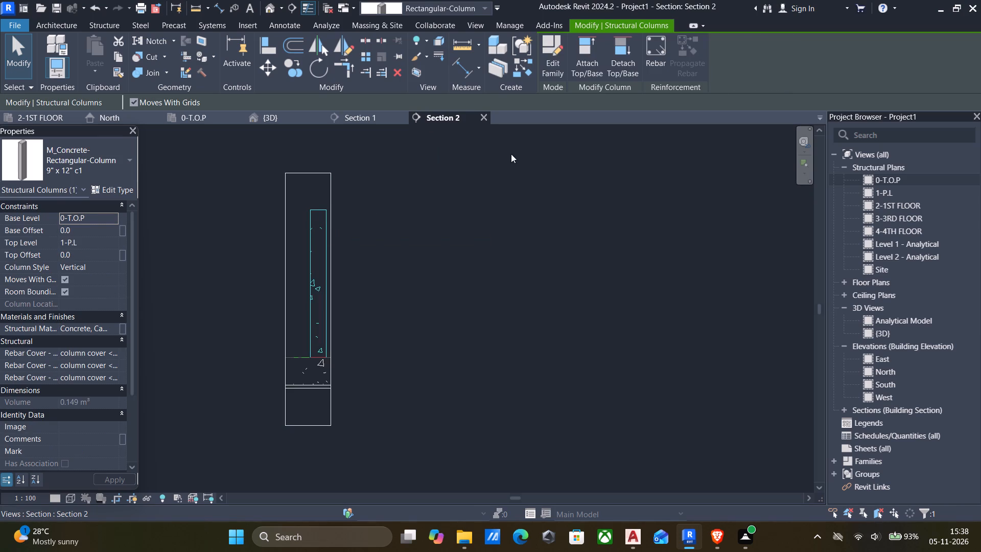
{"action": "key", "text": "Escape"}
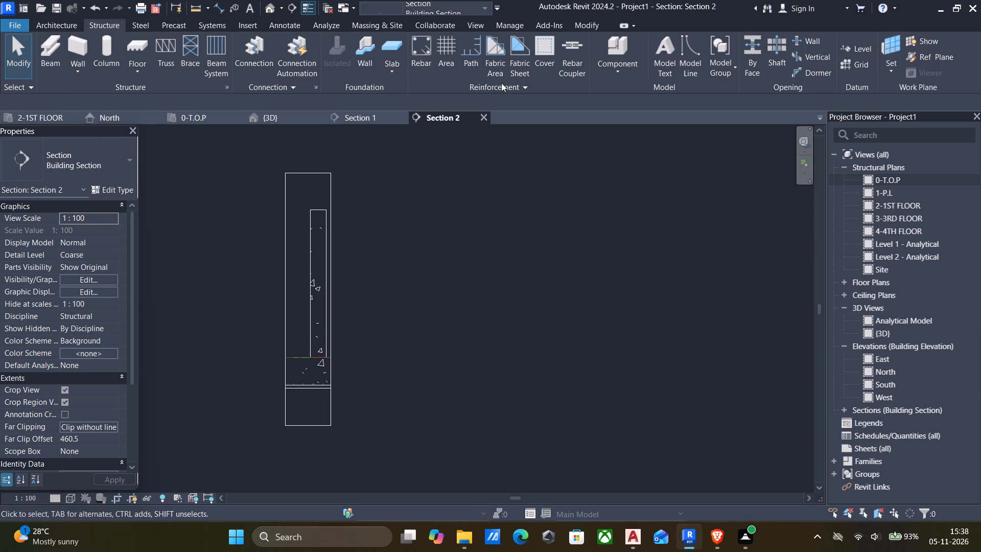
{"action": "left_click", "coordinate": [548, 52]}
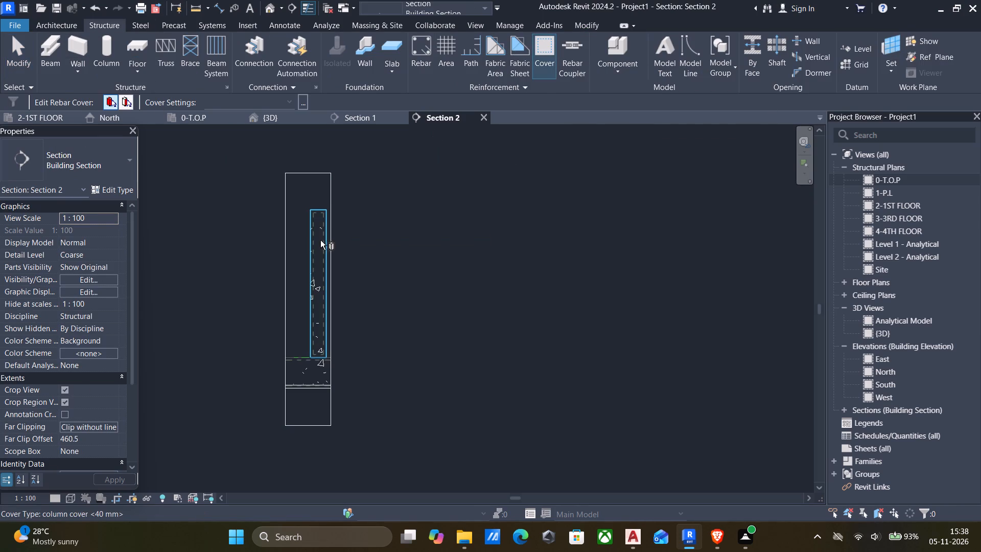
{"action": "left_click", "coordinate": [321, 235]}
{"action": "left_click", "coordinate": [250, 103]}
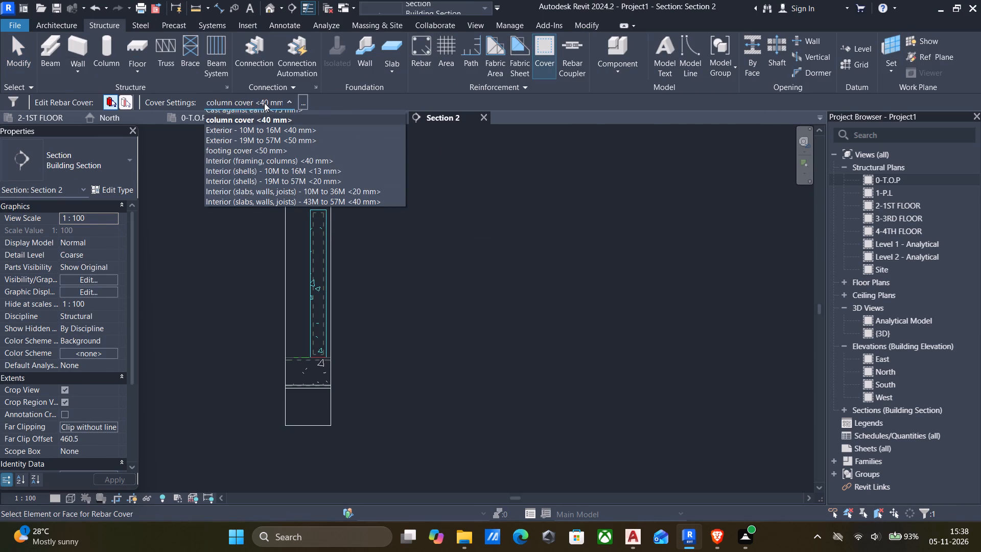
{"action": "left_click", "coordinate": [249, 126]}
Start placing the M_T1 tie on the Near Cover Reference, trying the Perpendicular to Cover and Parallel to Cover orientations in the column.
{"action": "left_click", "coordinate": [423, 42]}
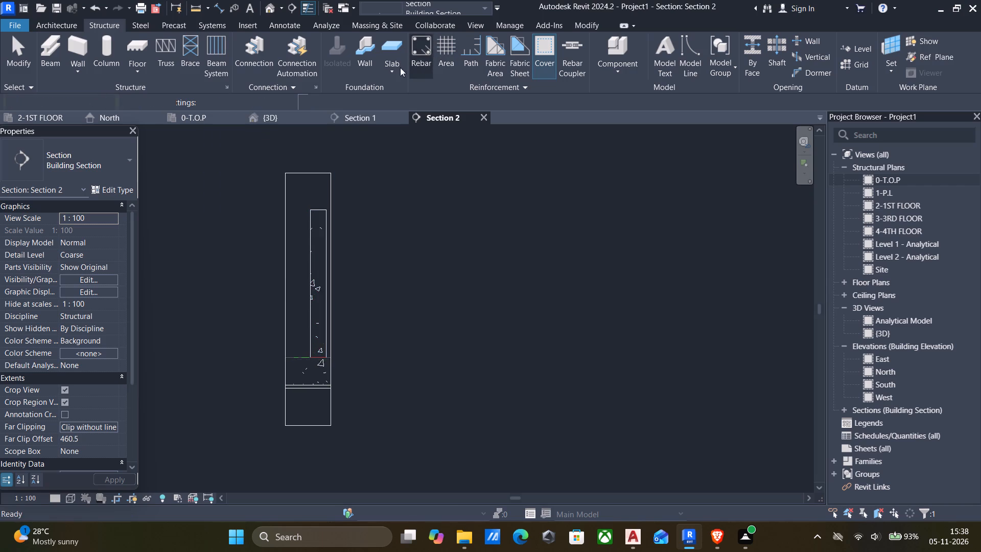
{"action": "scroll", "coordinate": [322, 222], "scroll_direction": "up", "scroll_amount": 4}
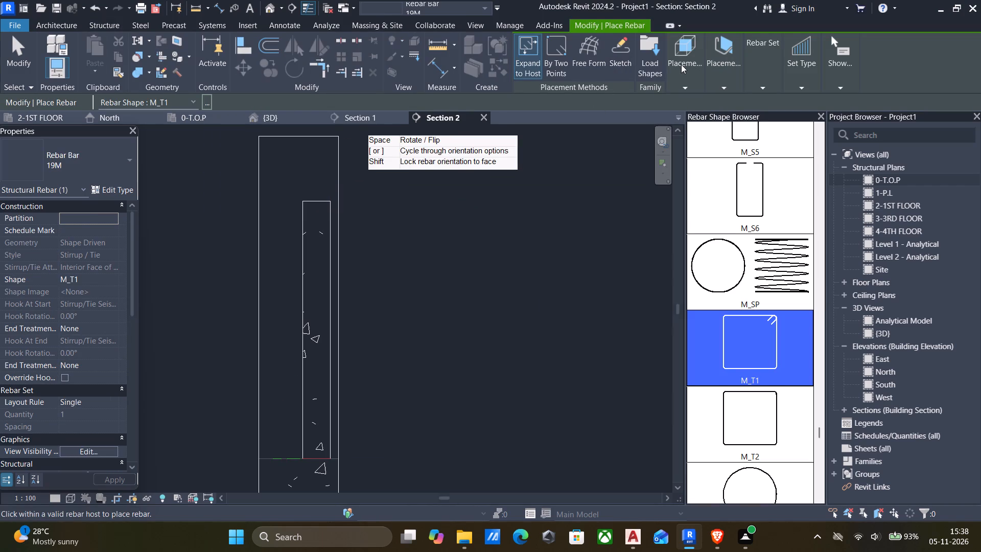
{"action": "left_click", "coordinate": [716, 109]}
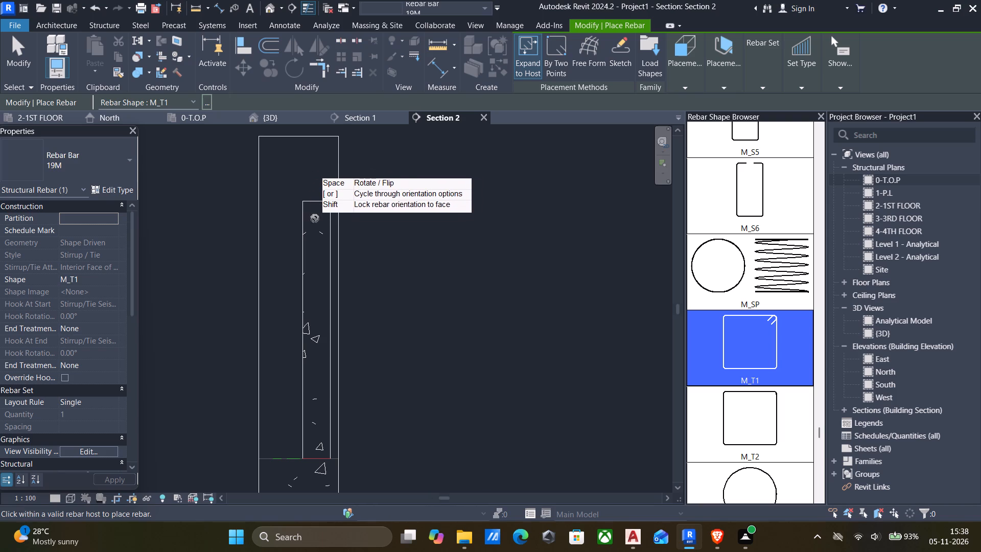
{"action": "scroll", "coordinate": [318, 205], "scroll_direction": "up", "scroll_amount": 3}
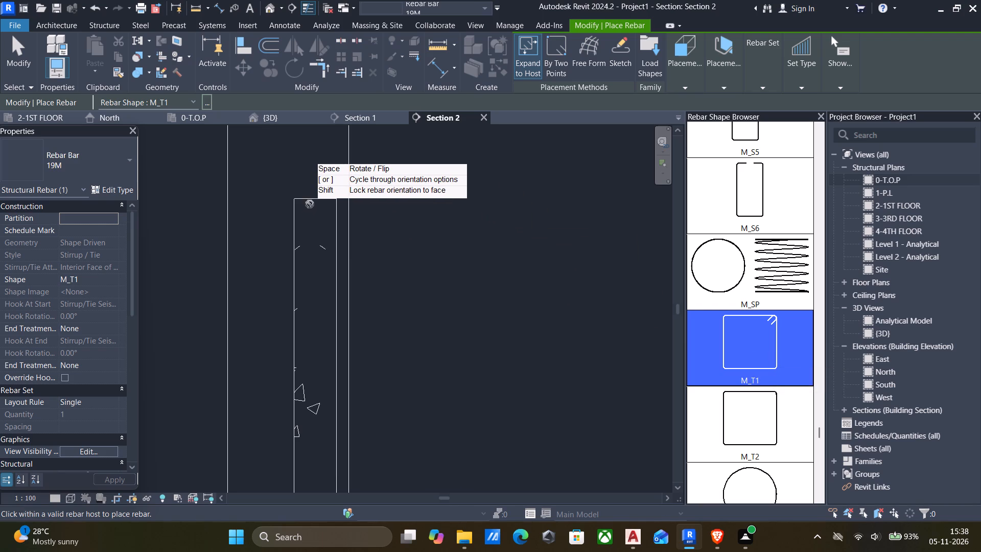
{"action": "left_click", "coordinate": [725, 76]}
{"action": "left_click", "coordinate": [807, 115]}
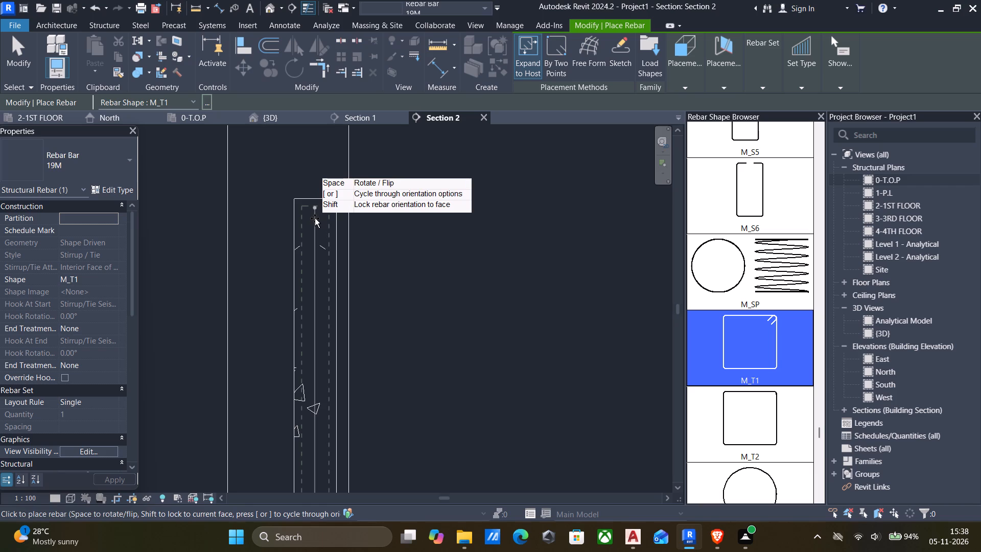
{"action": "left_click", "coordinate": [714, 82]}
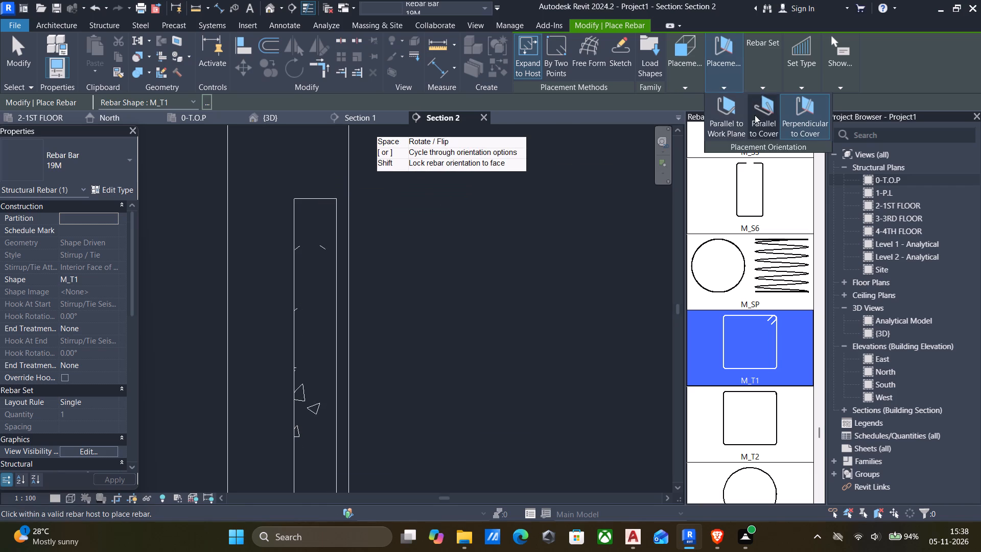
{"action": "left_click", "coordinate": [765, 117]}
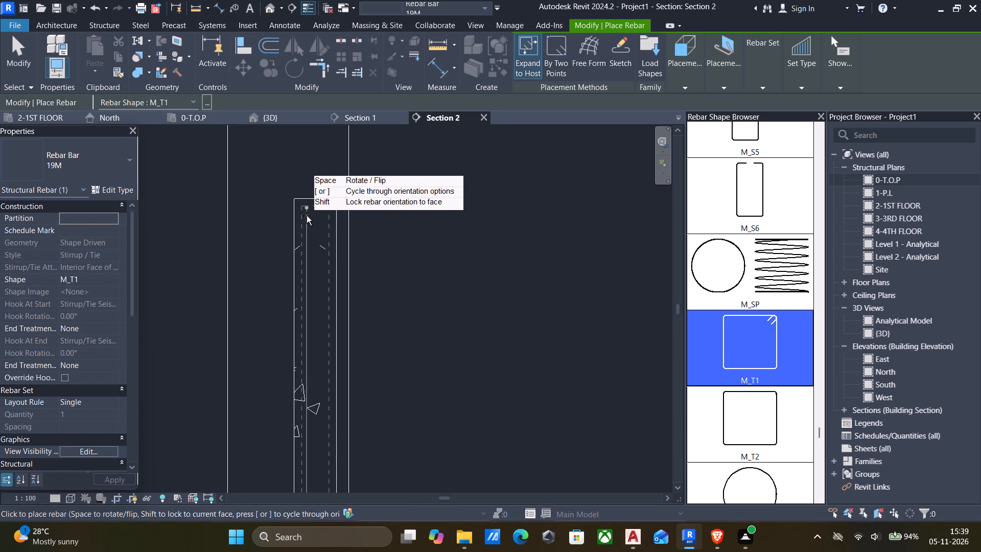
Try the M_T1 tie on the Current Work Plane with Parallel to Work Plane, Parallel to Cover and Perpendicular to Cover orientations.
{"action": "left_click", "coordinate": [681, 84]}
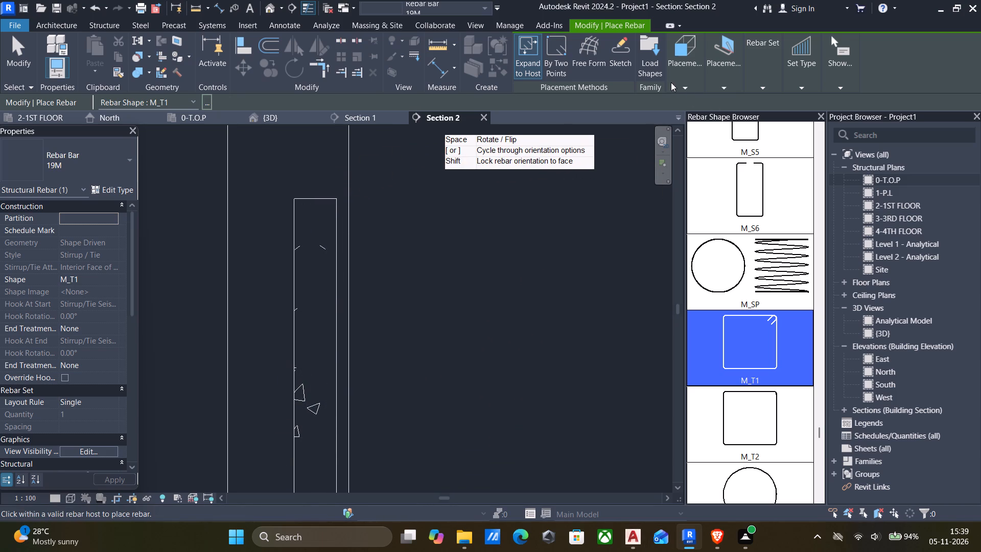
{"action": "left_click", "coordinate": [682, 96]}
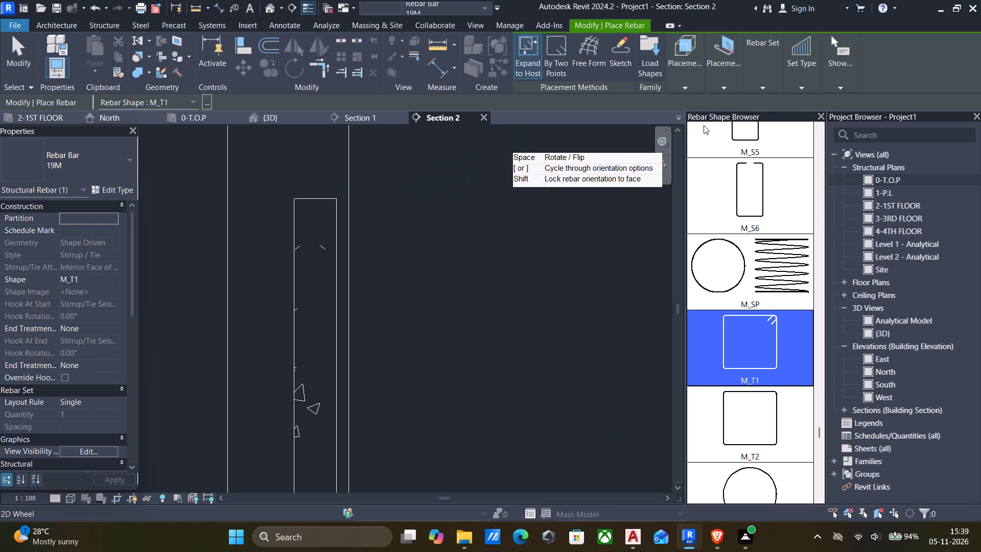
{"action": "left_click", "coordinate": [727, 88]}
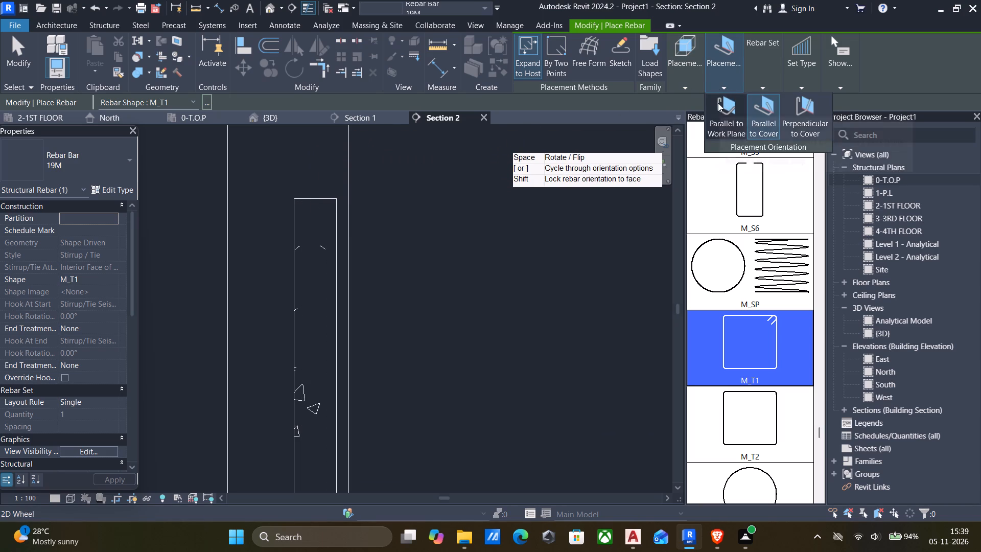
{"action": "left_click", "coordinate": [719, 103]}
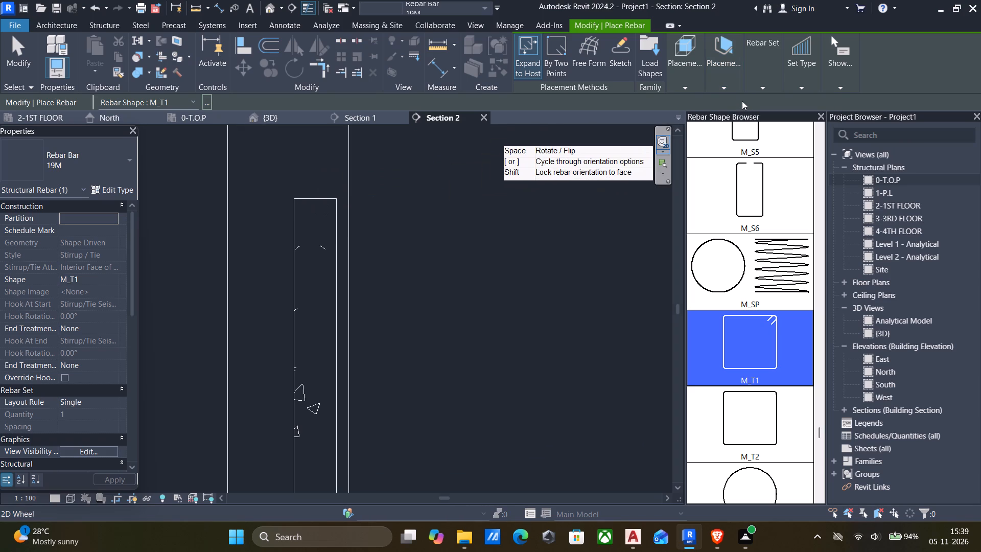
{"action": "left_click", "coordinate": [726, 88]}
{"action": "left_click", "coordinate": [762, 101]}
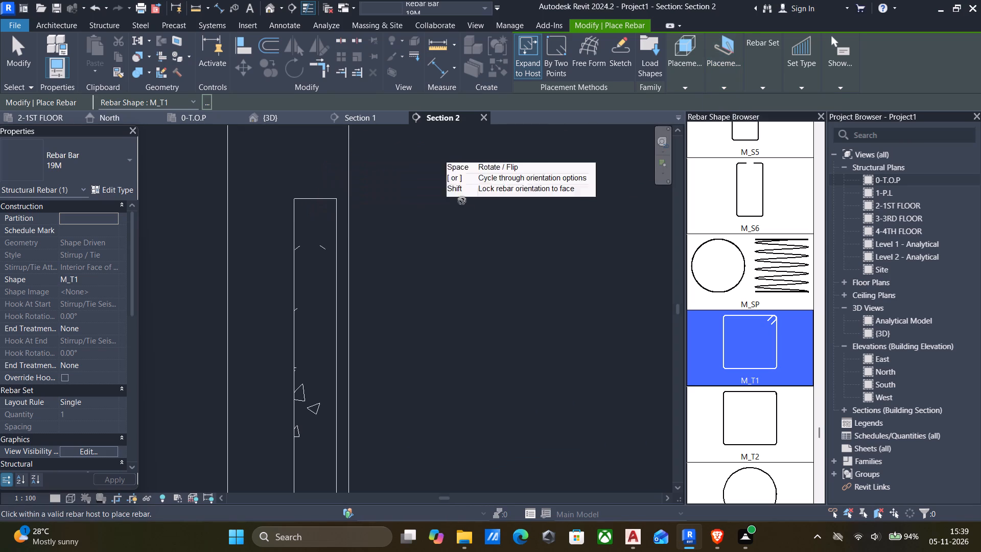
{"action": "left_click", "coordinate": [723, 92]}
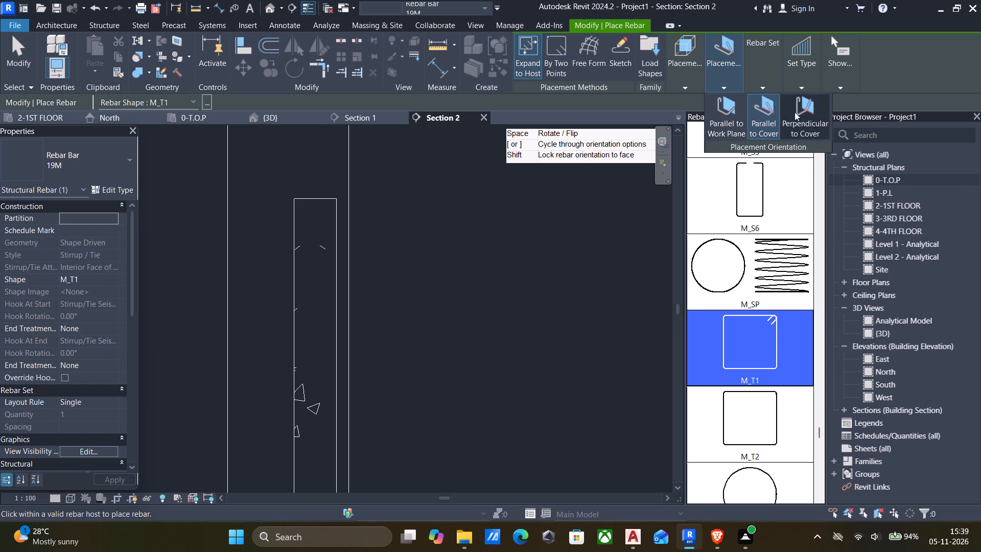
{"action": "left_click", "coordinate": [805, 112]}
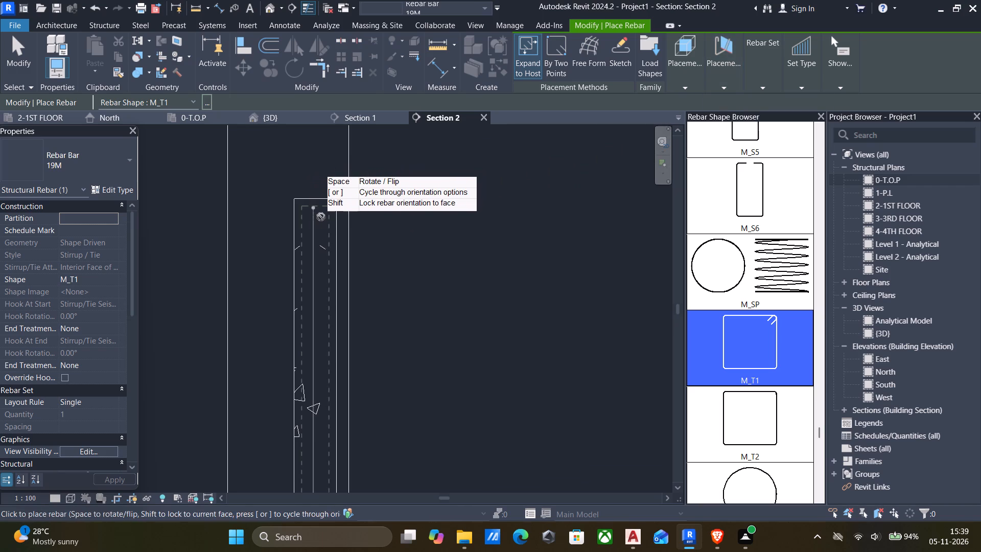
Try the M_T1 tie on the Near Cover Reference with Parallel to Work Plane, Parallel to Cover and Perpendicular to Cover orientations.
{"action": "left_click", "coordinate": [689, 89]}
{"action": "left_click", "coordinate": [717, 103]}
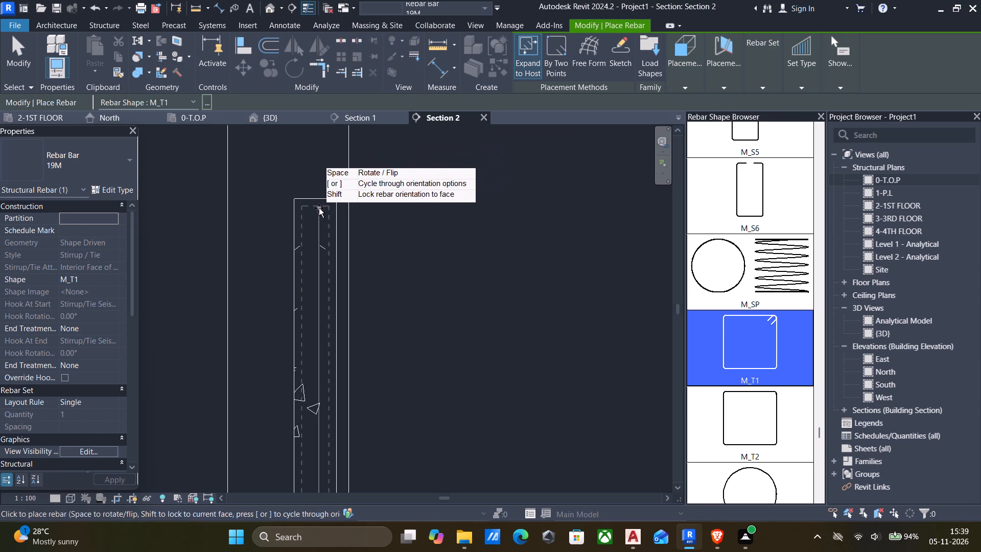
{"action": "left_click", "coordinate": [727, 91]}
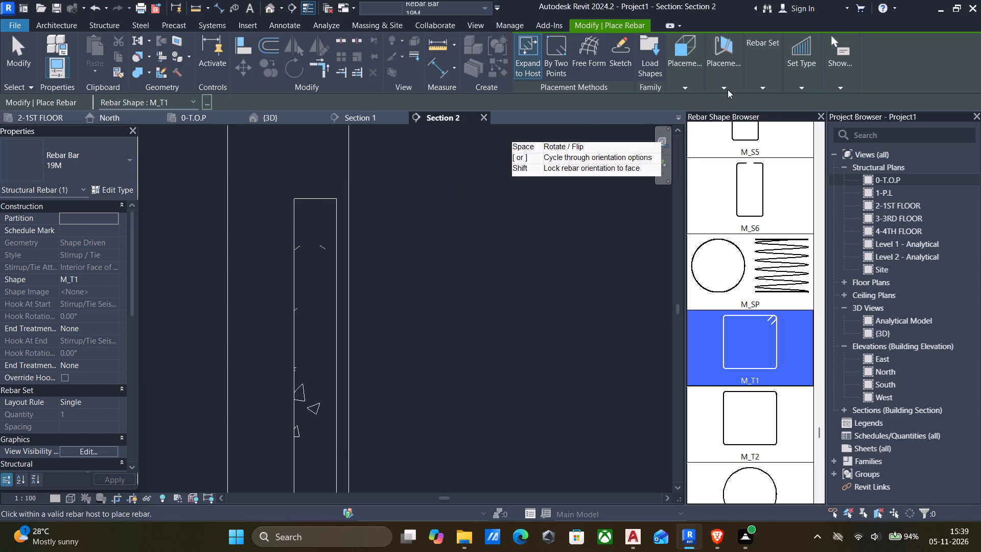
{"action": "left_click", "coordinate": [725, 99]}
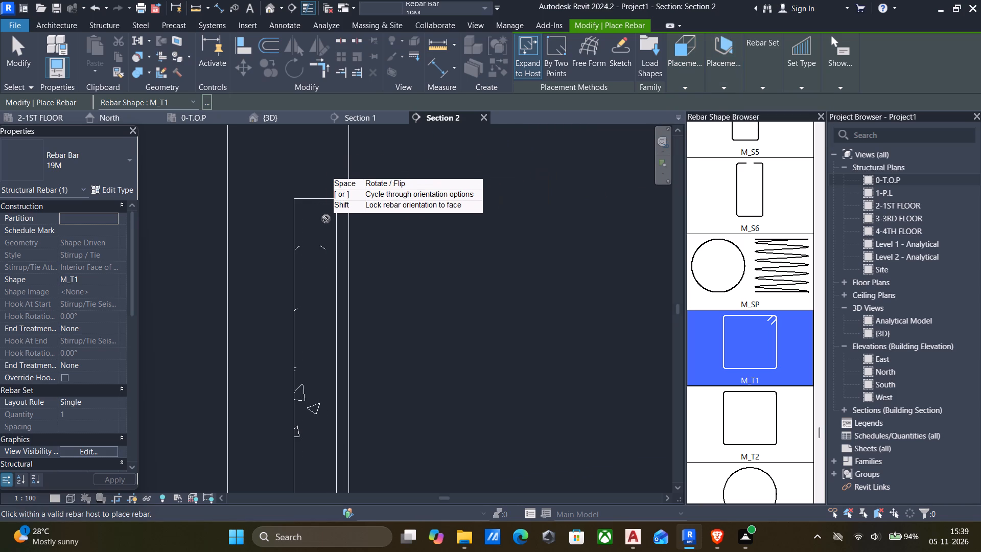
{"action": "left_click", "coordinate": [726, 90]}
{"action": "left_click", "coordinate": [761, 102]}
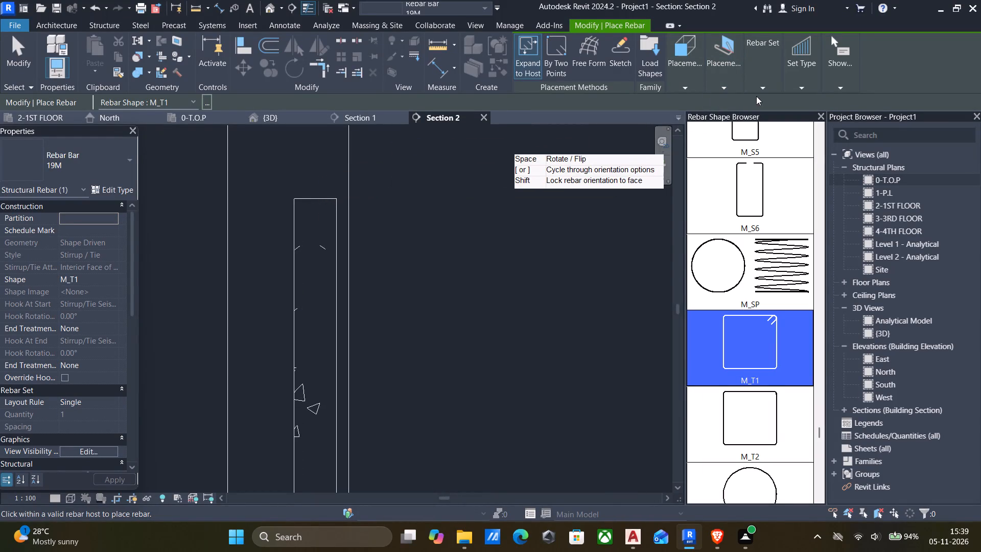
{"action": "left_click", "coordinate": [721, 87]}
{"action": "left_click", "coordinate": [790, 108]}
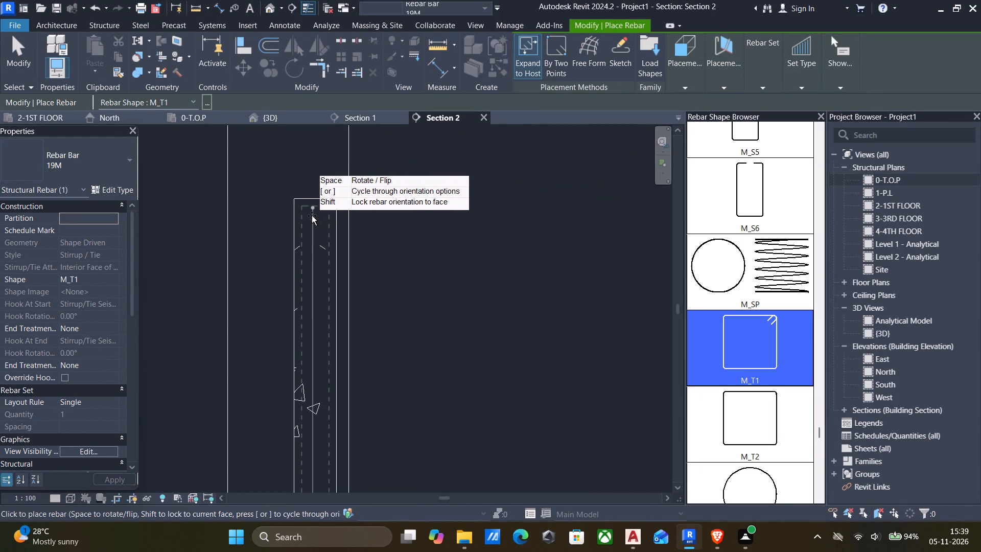
Place an M_T1 tie in the Section 2 column on the Far Cover Reference, trying Parallel to Work Plane before using Parallel to Cover.
{"action": "left_click", "coordinate": [678, 87]}
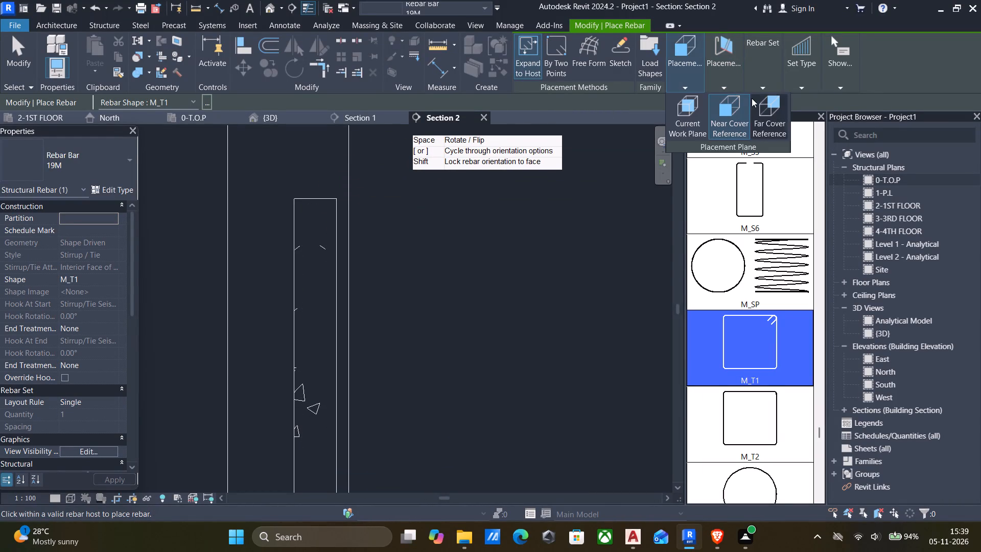
{"action": "left_click", "coordinate": [756, 101]}
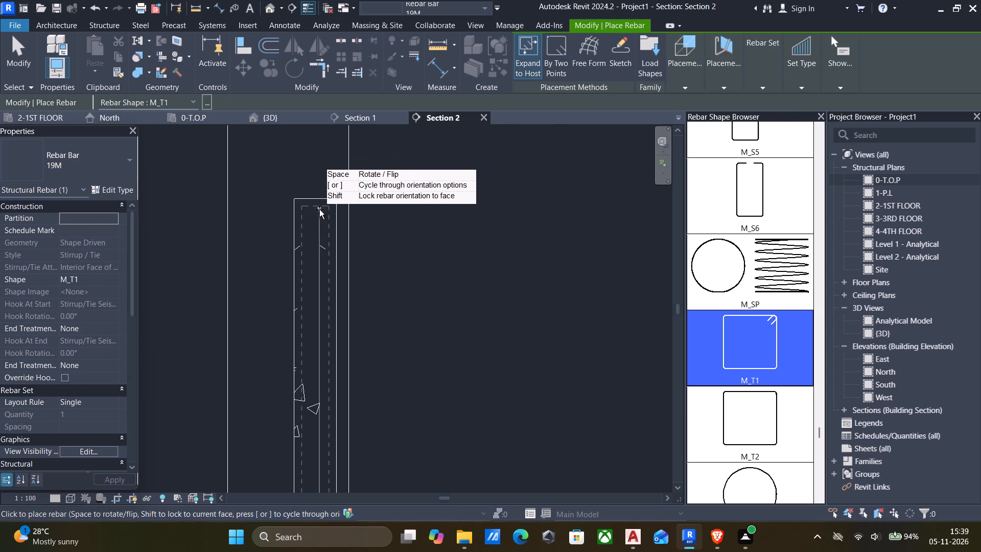
{"action": "left_click", "coordinate": [722, 88]}
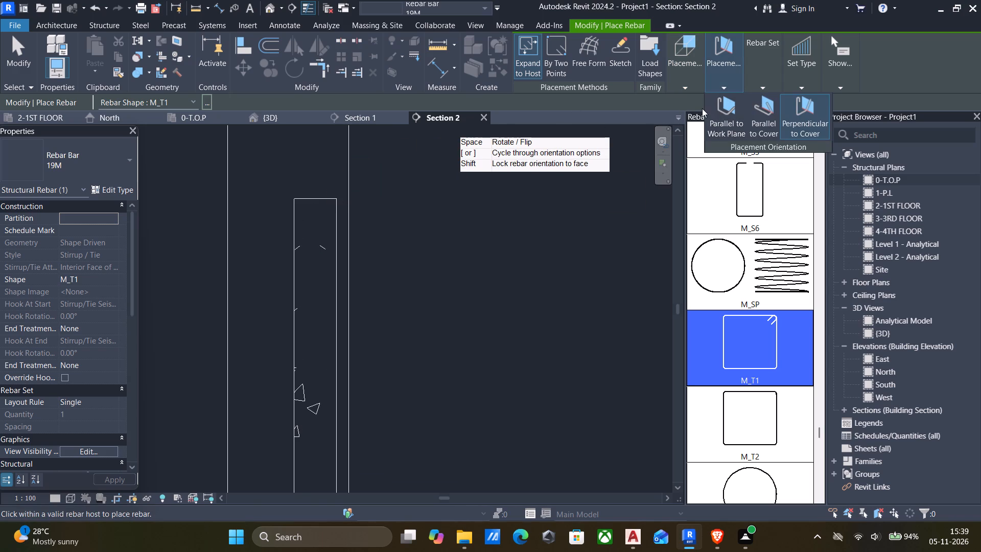
{"action": "left_click", "coordinate": [702, 108]}
{"action": "left_click", "coordinate": [721, 108]}
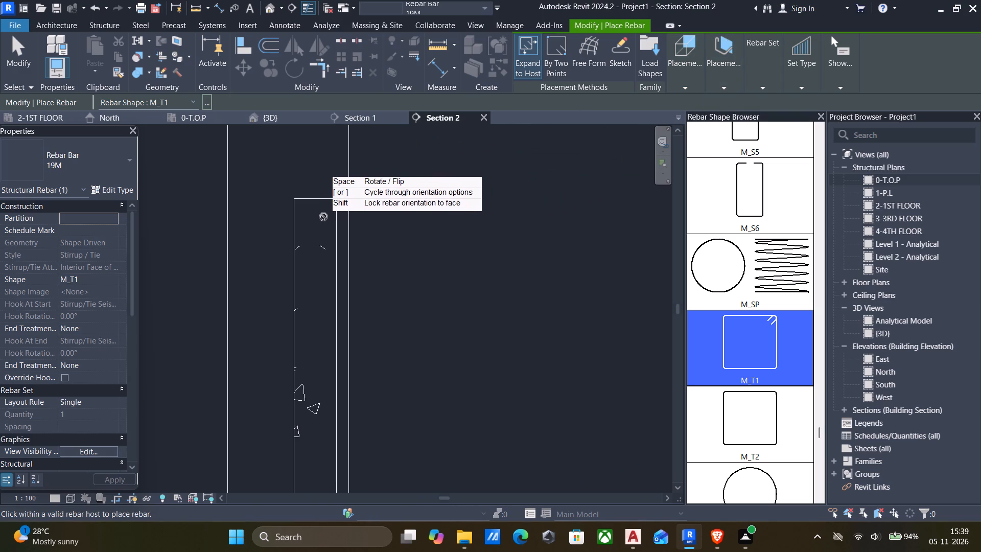
{"action": "left_click", "coordinate": [719, 85]}
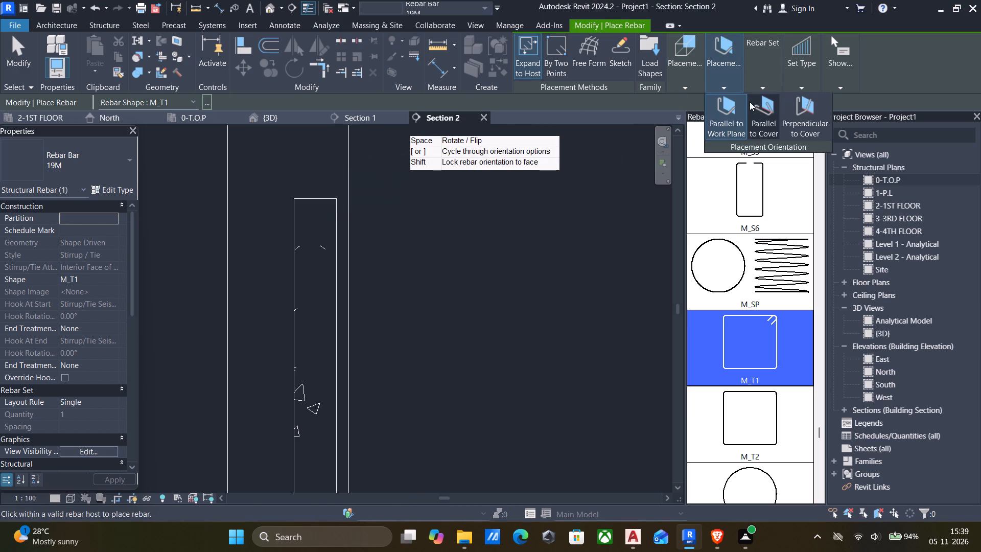
{"action": "left_click", "coordinate": [750, 102]}
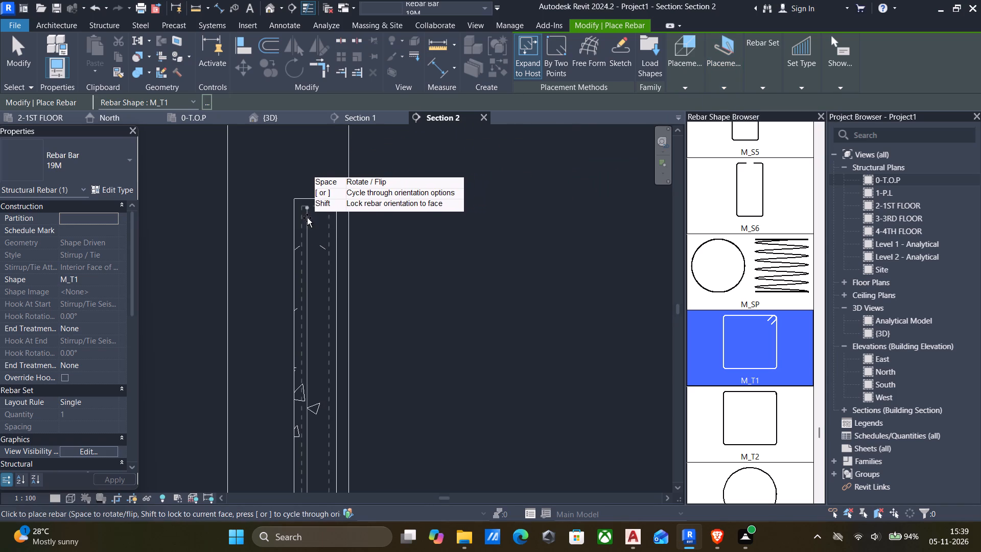
{"action": "scroll", "coordinate": [323, 222], "scroll_direction": "up", "scroll_amount": 8}
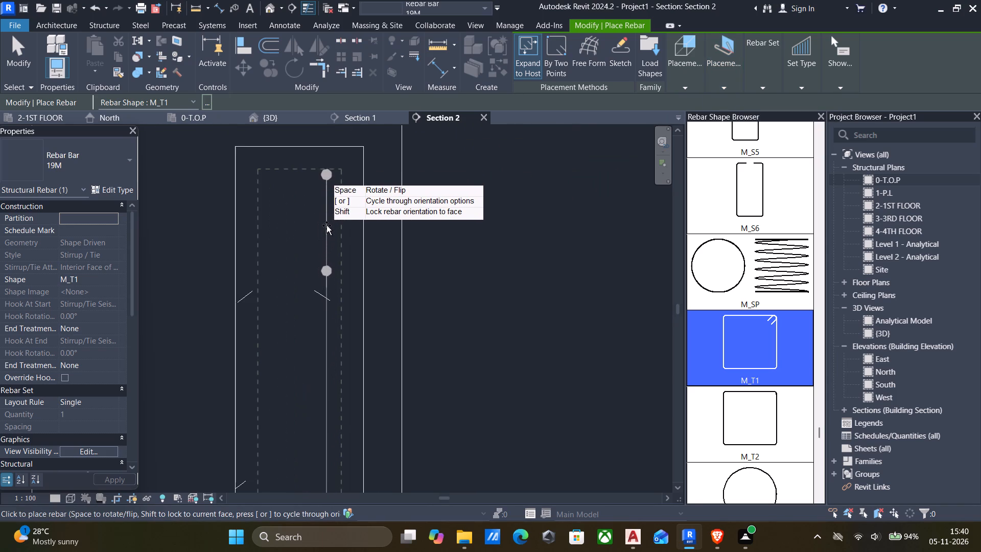
{"action": "left_click", "coordinate": [326, 225]}
{"action": "scroll", "coordinate": [315, 226], "scroll_direction": "down", "scroll_amount": 3}
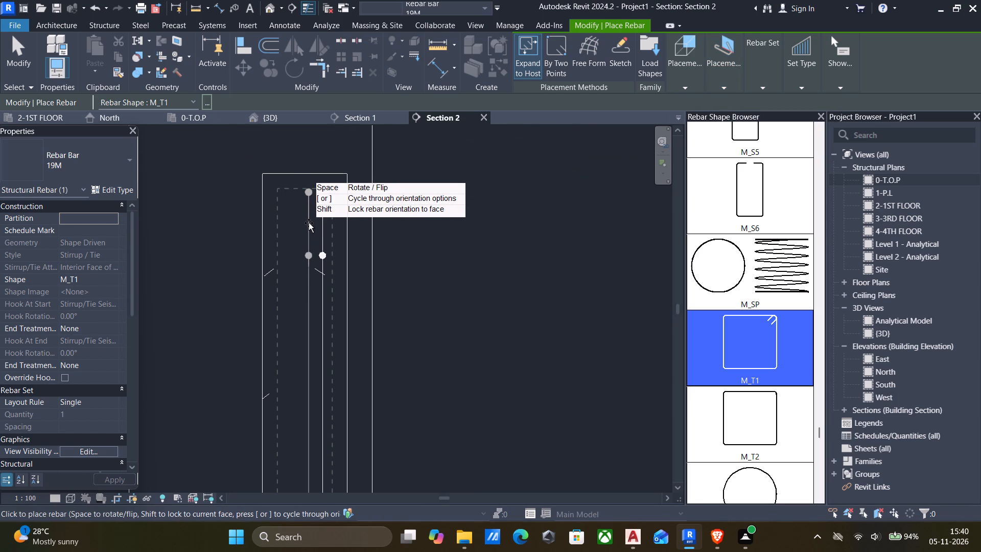
{"action": "key", "text": "space"}
{"action": "key", "text": "space"}
{"action": "key", "text": "Escape"}
Look over the columns in the {3D} view for the placed tie.
{"action": "scroll", "coordinate": [317, 223], "scroll_direction": "down", "scroll_amount": 4}
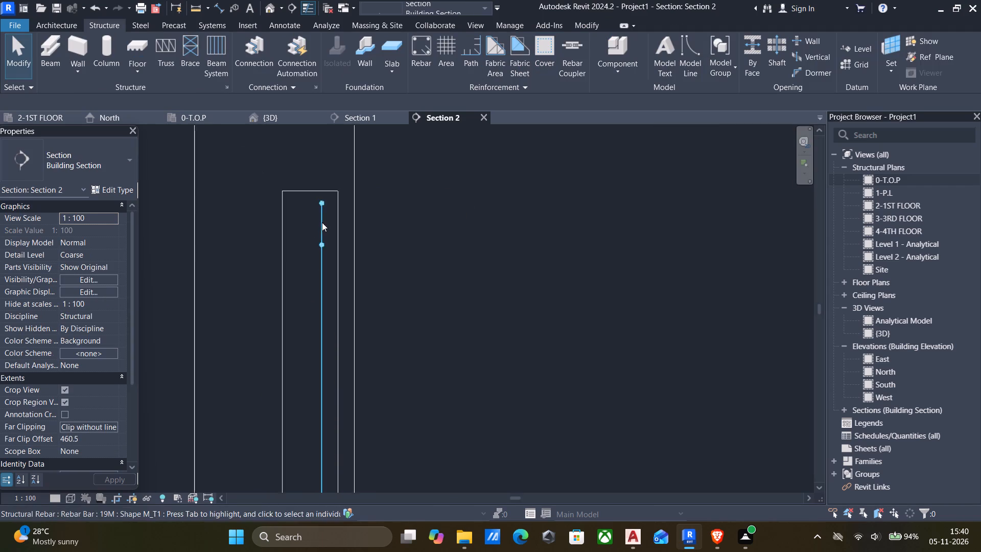
{"action": "scroll", "coordinate": [322, 222], "scroll_direction": "down", "scroll_amount": 7}
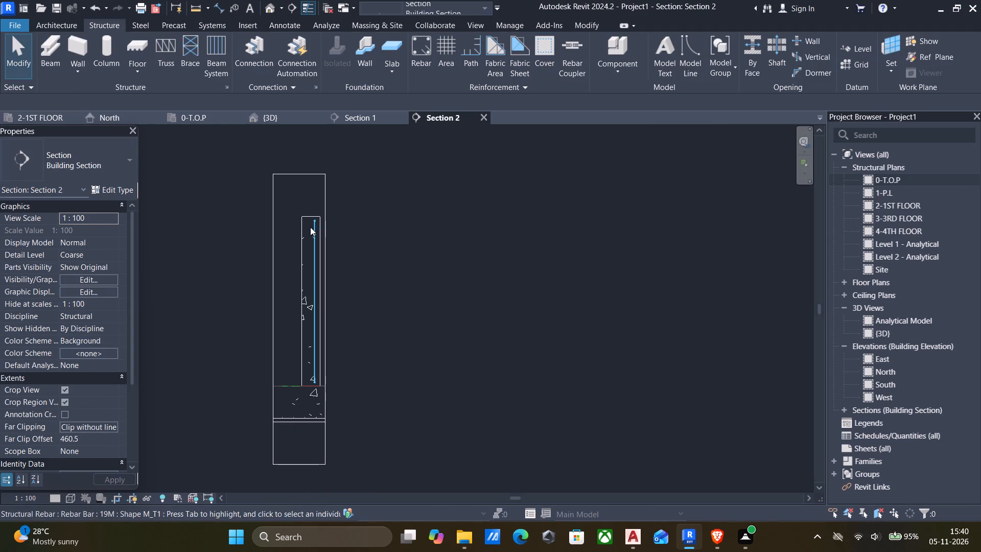
{"action": "left_click", "coordinate": [281, 119]}
{"action": "scroll", "coordinate": [323, 242], "scroll_direction": "down", "scroll_amount": 5}
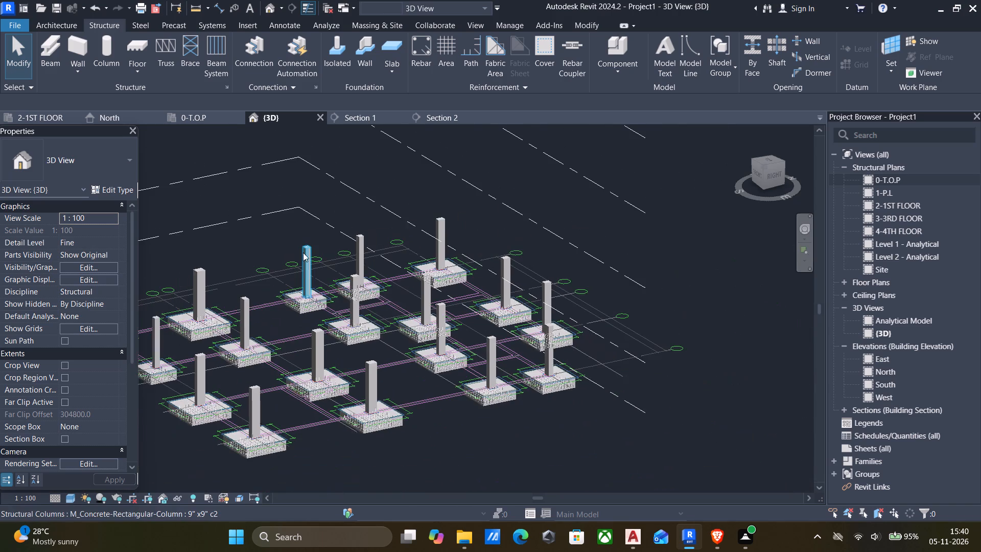
{"action": "scroll", "coordinate": [286, 332], "scroll_direction": "up", "scroll_amount": 2}
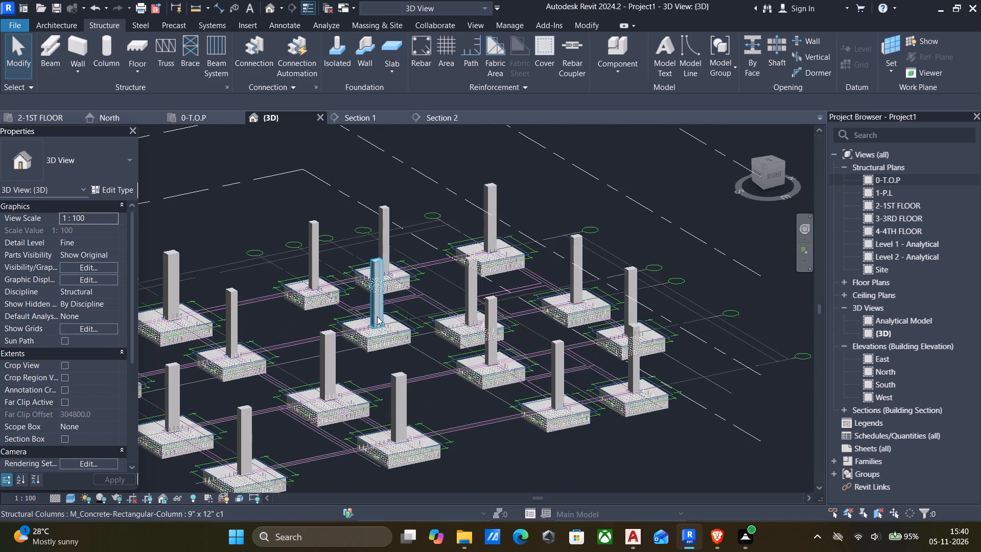
{"action": "scroll", "coordinate": [496, 312], "scroll_direction": "down", "scroll_amount": 2}
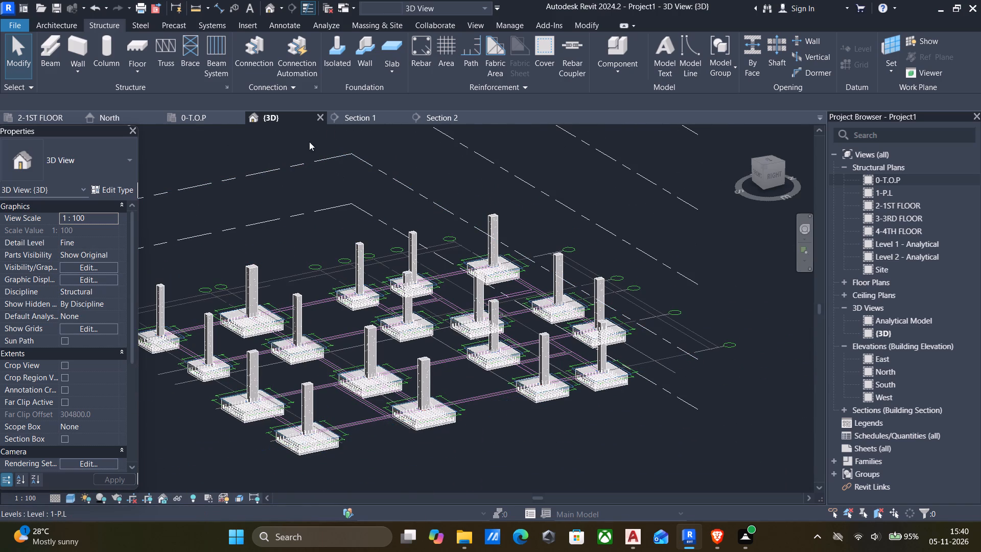
Set the Section 2 column's M_T1 tie to show unobscured in the Analytical Model and {3D} views.
{"action": "left_click", "coordinate": [447, 119]}
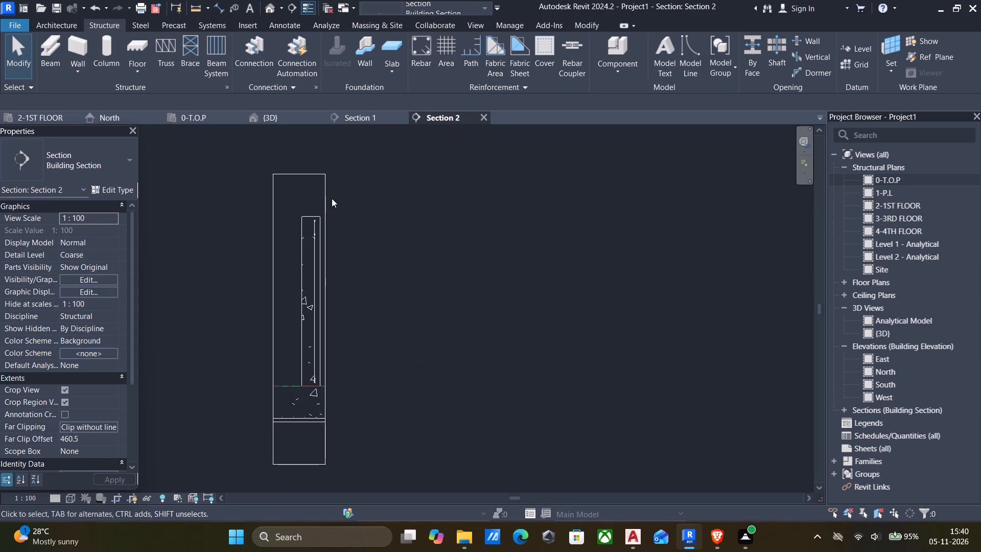
{"action": "scroll", "coordinate": [310, 222], "scroll_direction": "up", "scroll_amount": 11}
{"action": "left_click", "coordinate": [324, 228]}
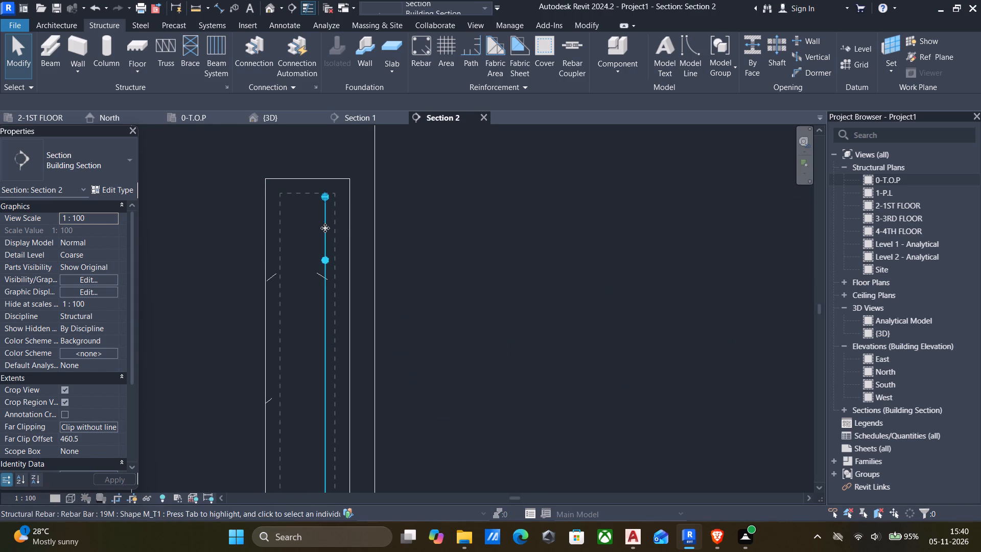
{"action": "scroll", "coordinate": [81, 357], "scroll_direction": "down", "scroll_amount": 5}
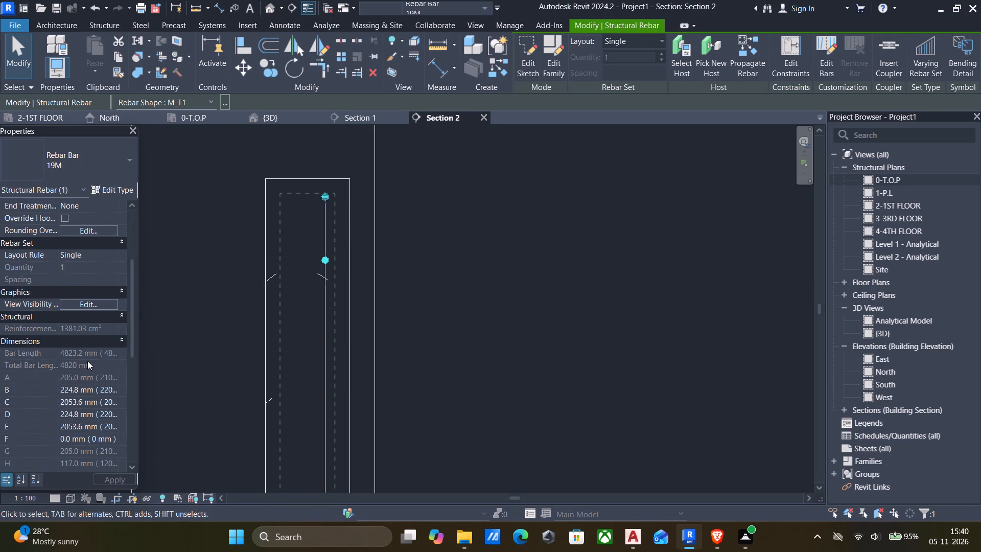
{"action": "left_click", "coordinate": [106, 306]}
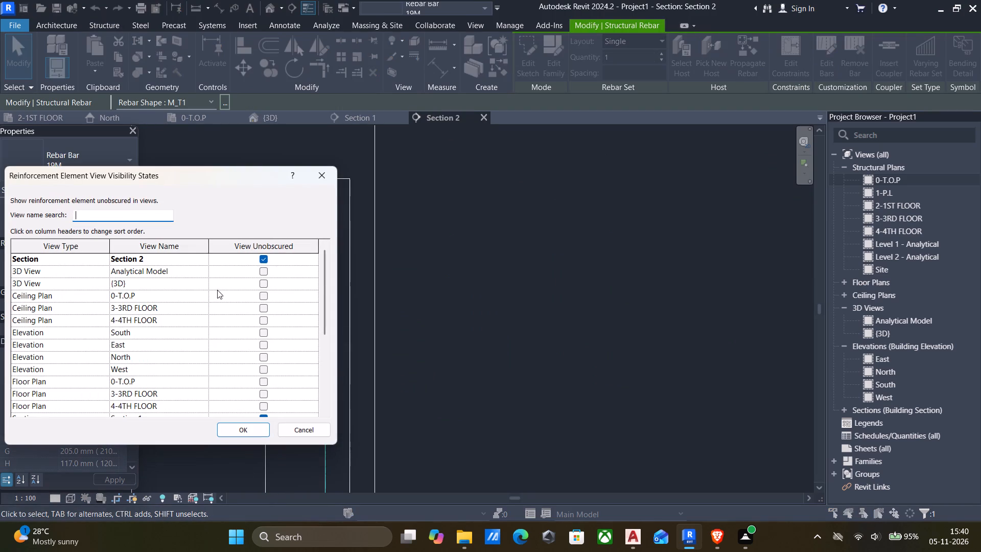
{"action": "left_click", "coordinate": [263, 272]}
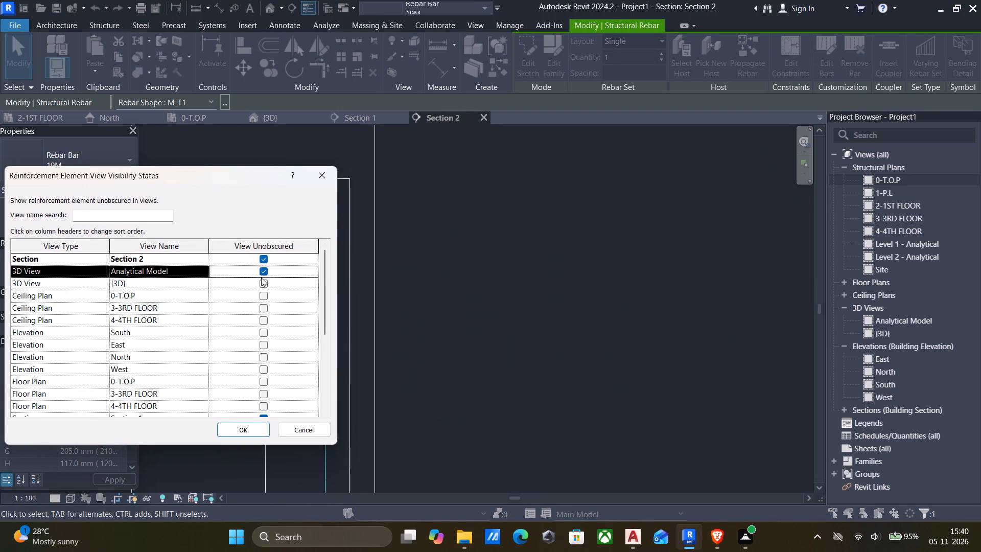
{"action": "left_click", "coordinate": [260, 280]}
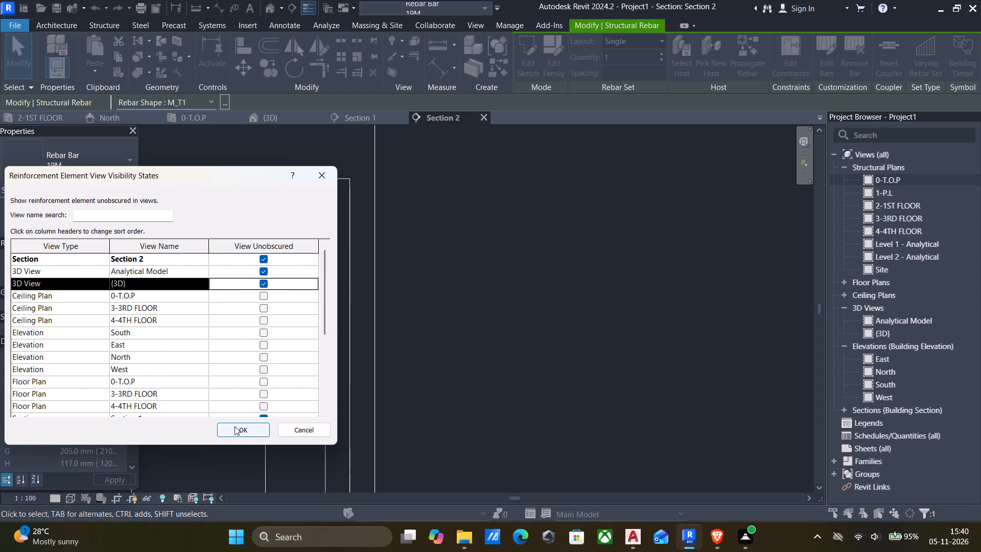
{"action": "left_click", "coordinate": [234, 427]}
{"action": "left_click", "coordinate": [256, 323]}
Examine the tie's shape and orientation inside its column in the {3D} view.
{"action": "scroll", "coordinate": [262, 323], "scroll_direction": "down", "scroll_amount": 8}
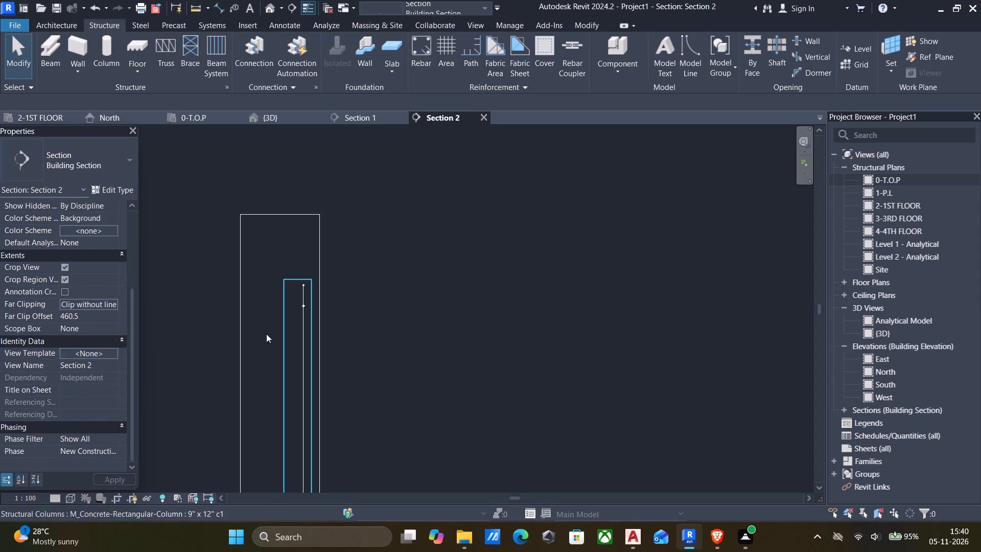
{"action": "left_click", "coordinate": [285, 110]}
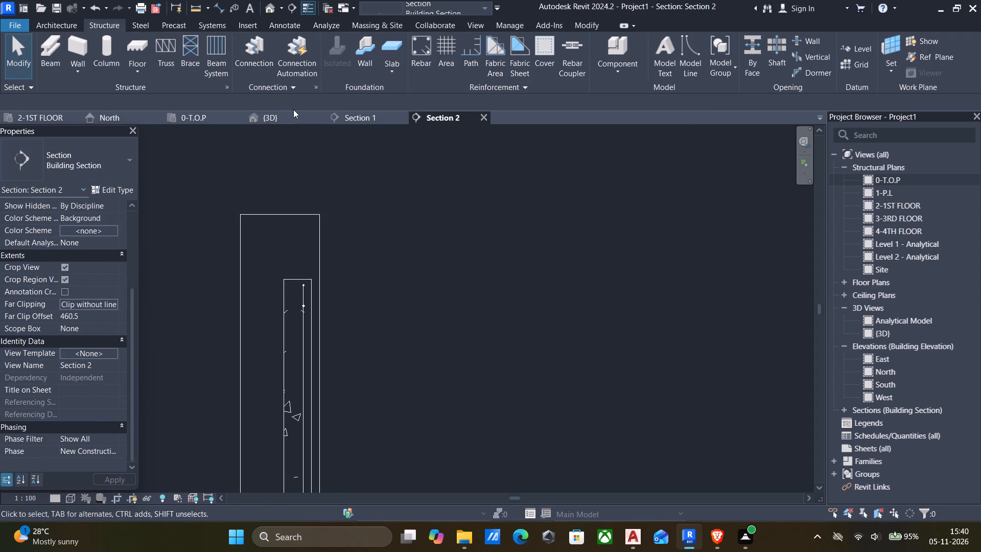
{"action": "left_click", "coordinate": [290, 112]}
{"action": "scroll", "coordinate": [405, 281], "scroll_direction": "up", "scroll_amount": 3}
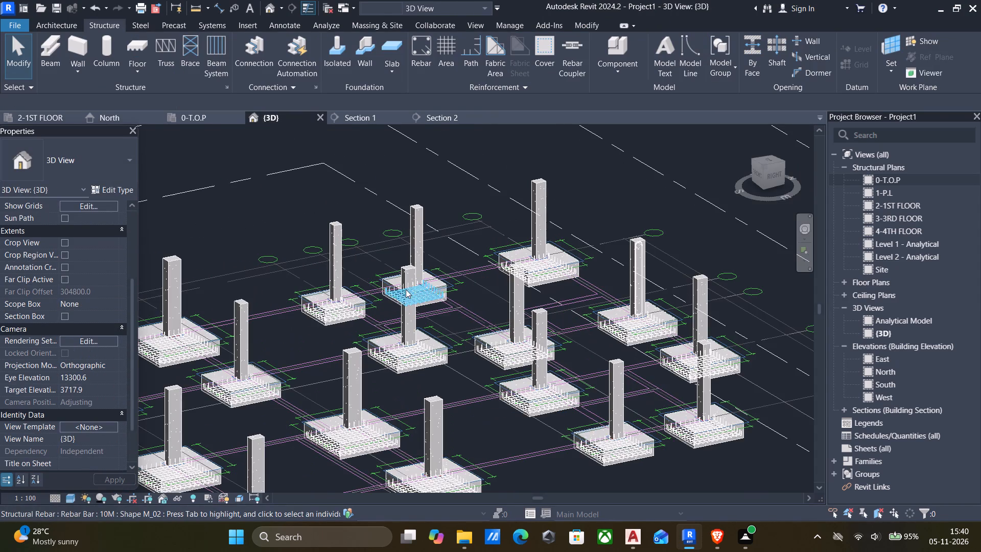
{"action": "scroll", "coordinate": [407, 304], "scroll_direction": "up", "scroll_amount": 8}
{"action": "middle_click_drag", "start_coordinate": [395, 308], "coordinate": [449, 310]}
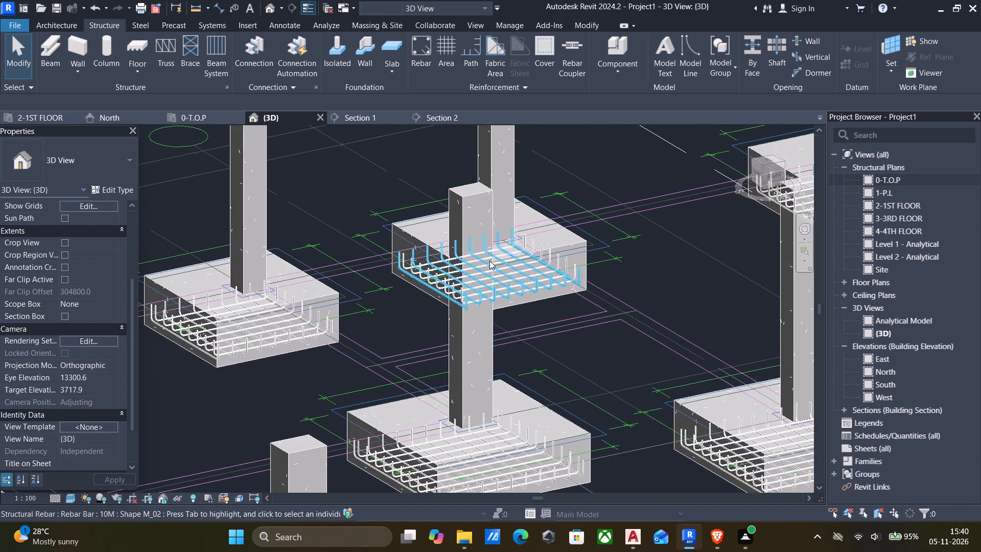
{"action": "scroll", "coordinate": [486, 264], "scroll_direction": "down", "scroll_amount": 4}
{"action": "scroll", "coordinate": [457, 314], "scroll_direction": "down", "scroll_amount": 6}
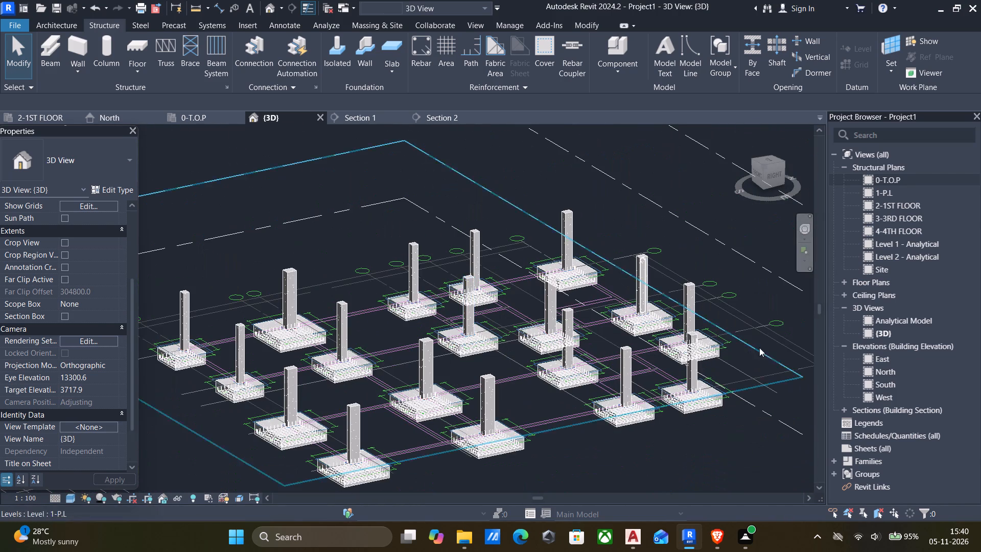
{"action": "scroll", "coordinate": [731, 326], "scroll_direction": "up", "scroll_amount": 5}
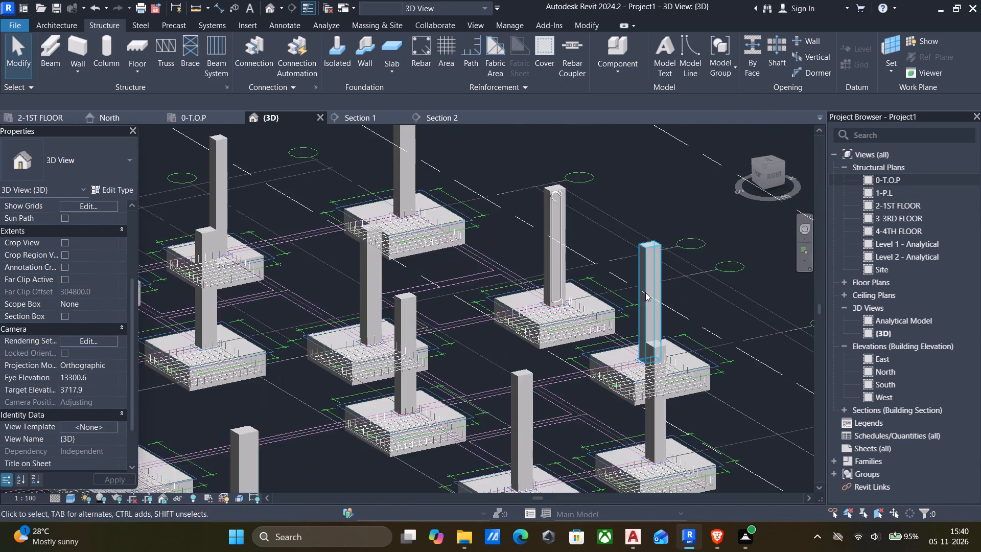
{"action": "scroll", "coordinate": [639, 290], "scroll_direction": "up", "scroll_amount": 5}
{"action": "middle_click_drag", "start_coordinate": [482, 247], "coordinate": [524, 357]}
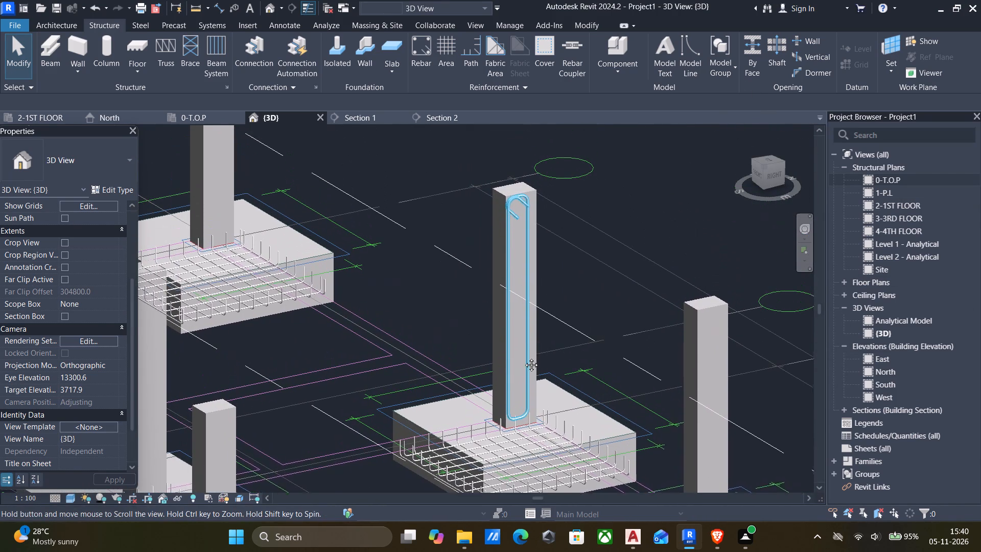
{"action": "middle_click_drag", "start_coordinate": [524, 357], "coordinate": [524, 358]}
{"action": "scroll", "coordinate": [516, 221], "scroll_direction": "up", "scroll_amount": 5}
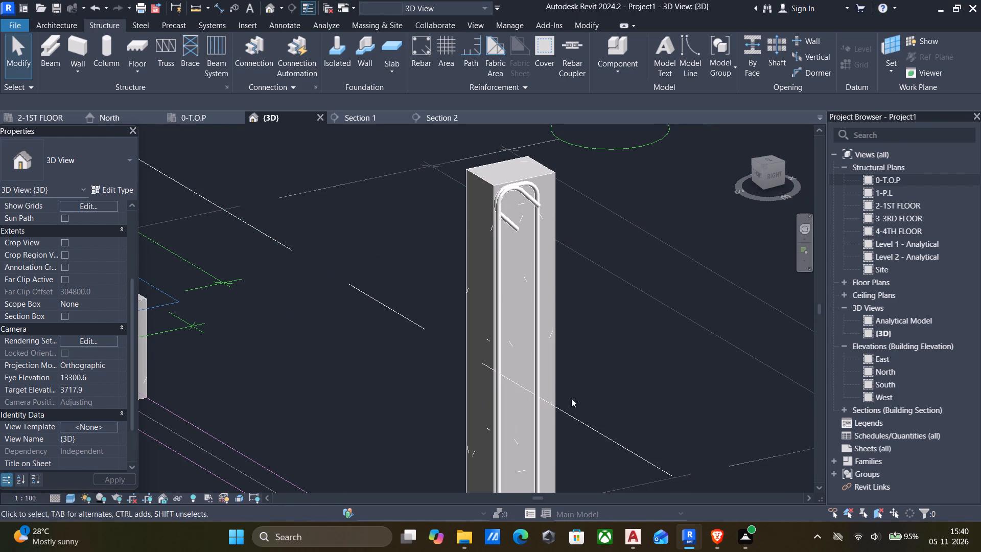
Rotate the column's M_T1 tie two turns so its hooks move away from the column's top.
{"action": "left_click", "coordinate": [539, 369]}
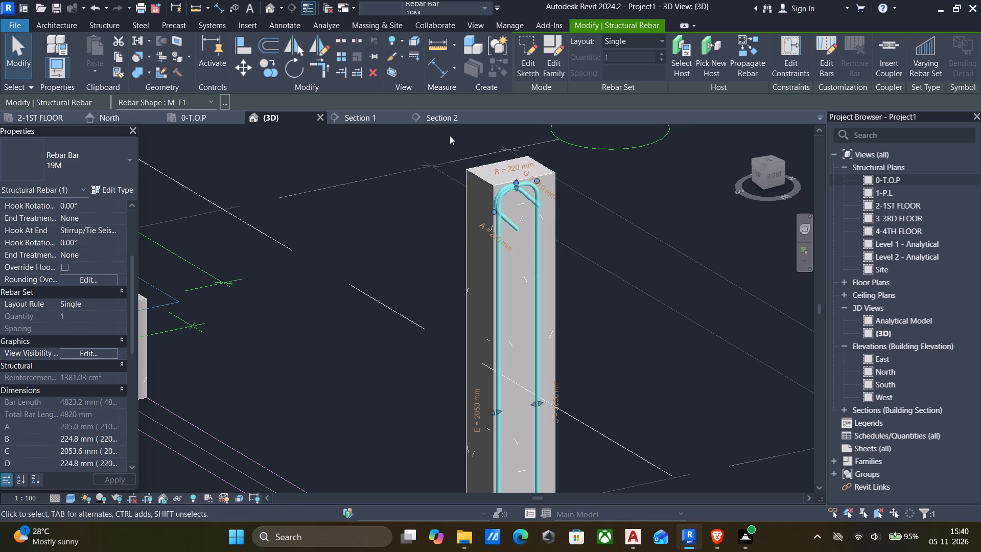
{"action": "key", "text": "space"}
{"action": "key", "text": "space"}
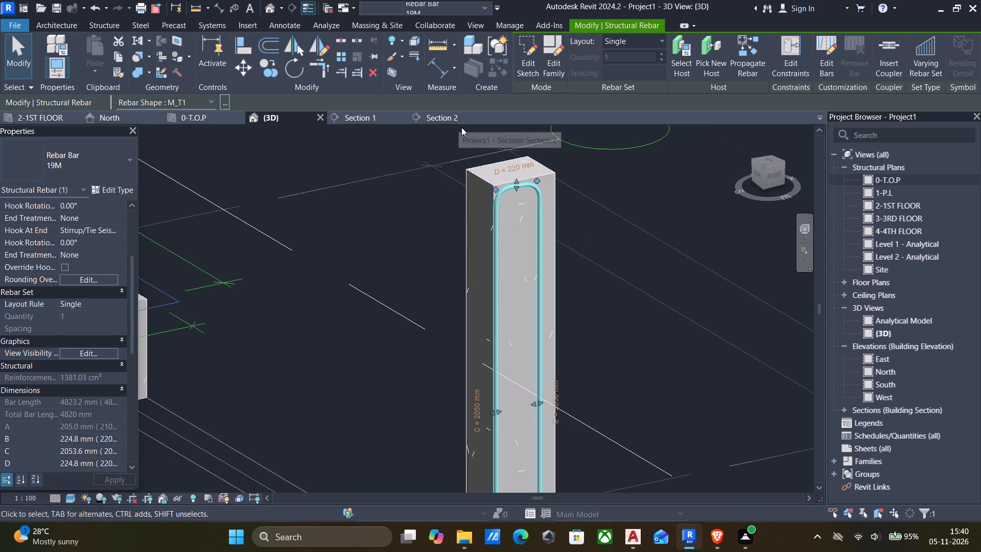
In Section 2, shorten the M_T1 tie from its top end to a C length of about 1994 mm.
{"action": "left_click", "coordinate": [449, 118]}
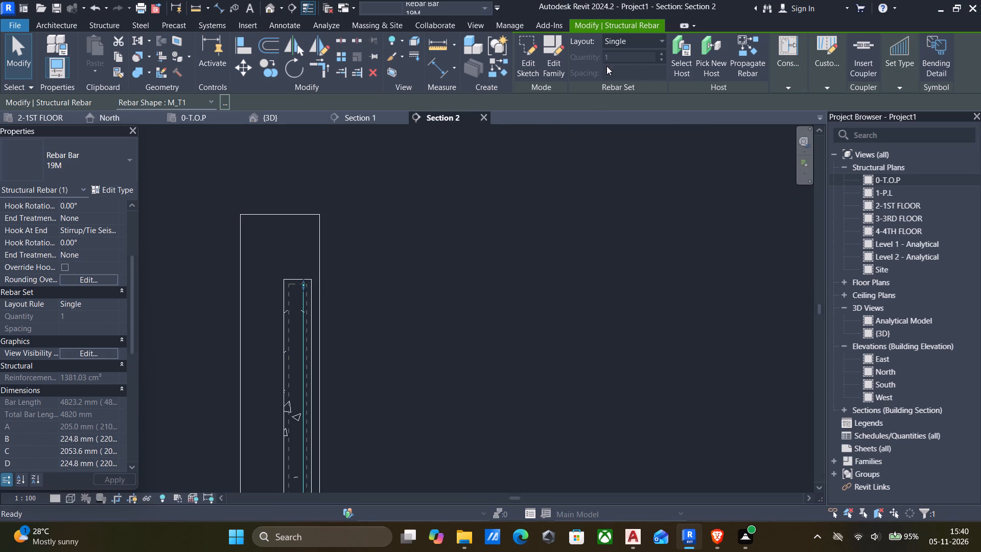
{"action": "left_click", "coordinate": [299, 292]}
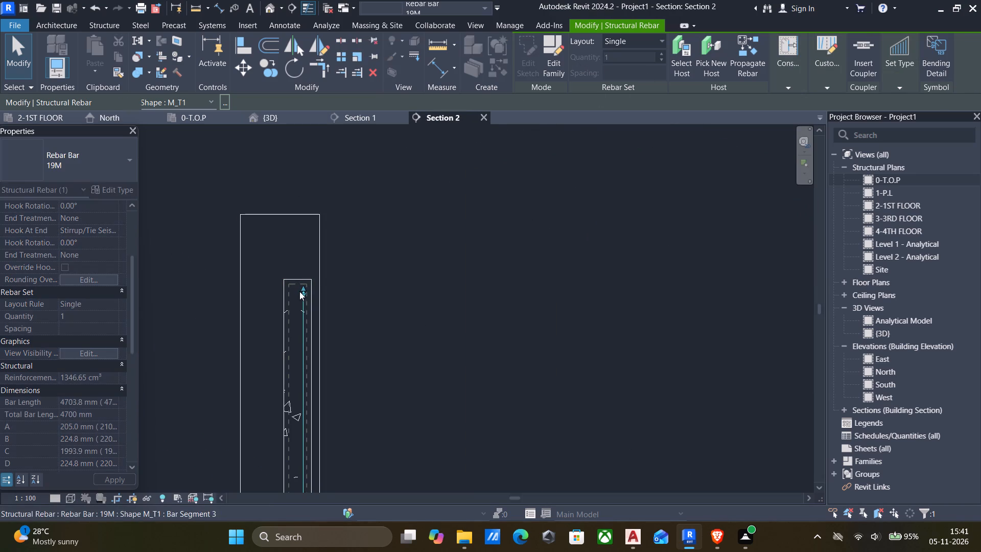
{"action": "left_click", "coordinate": [473, 249]}
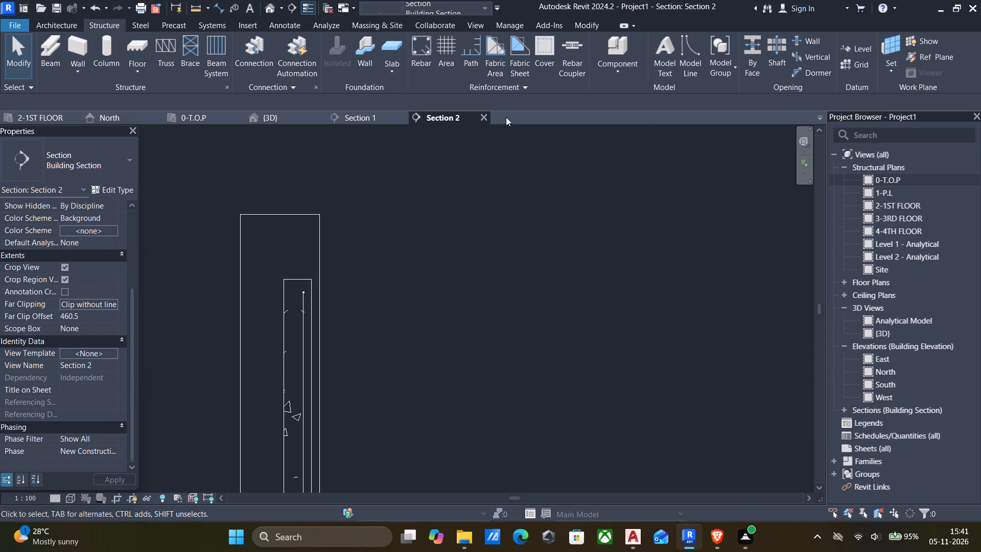
Start placing another M_T1 tie in the Section 2 column, using Current Work Plane as the placement plane.
{"action": "left_click", "coordinate": [302, 308]}
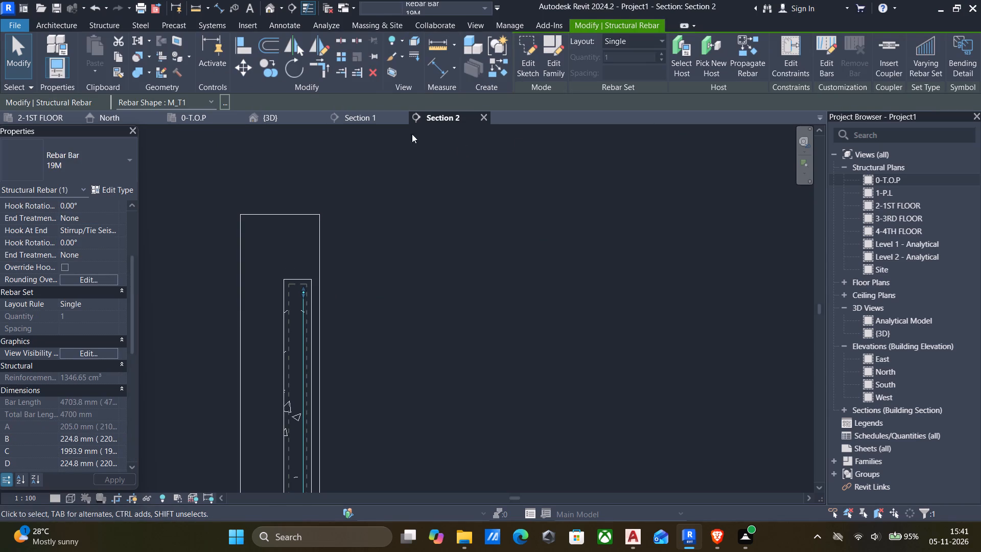
{"action": "left_click", "coordinate": [101, 25]}
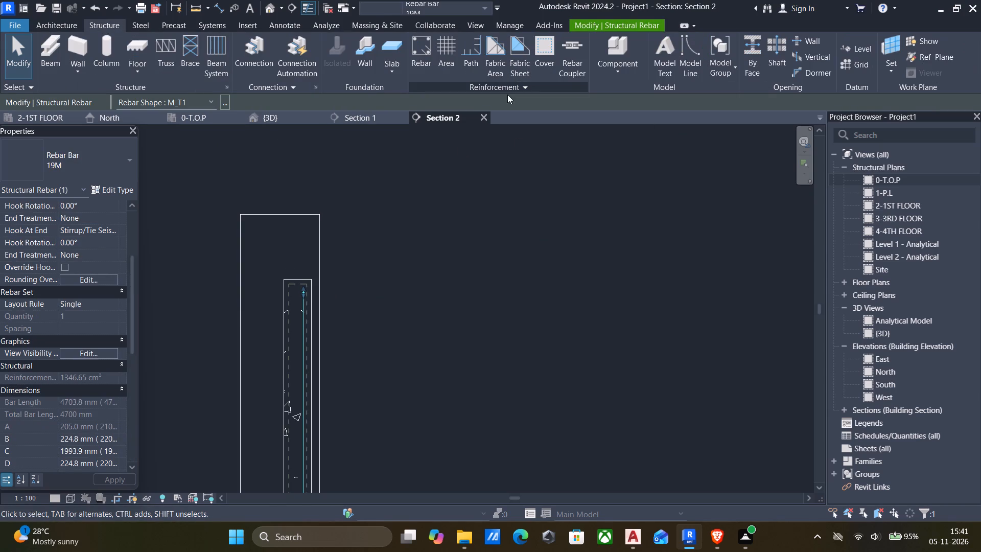
{"action": "left_click", "coordinate": [418, 55]}
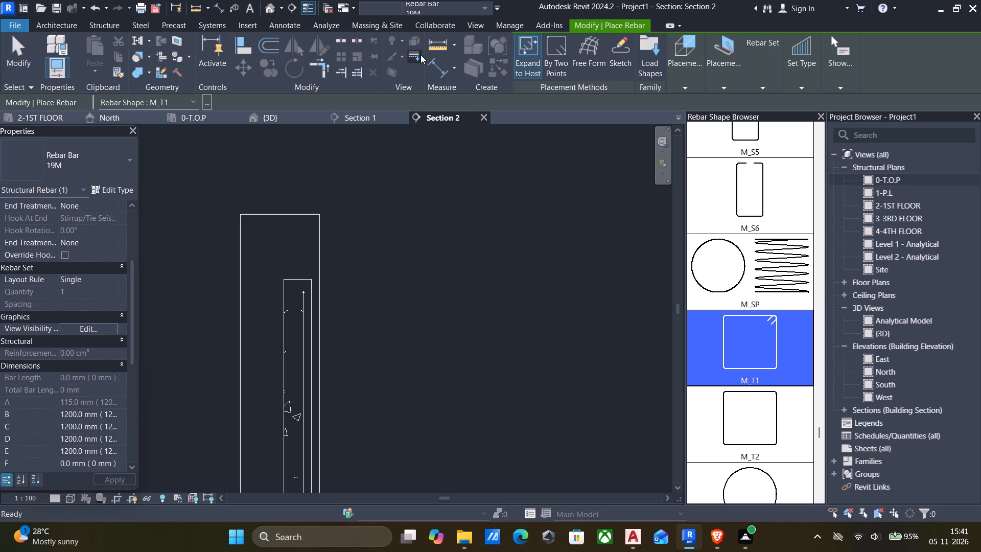
{"action": "left_click", "coordinate": [680, 82]}
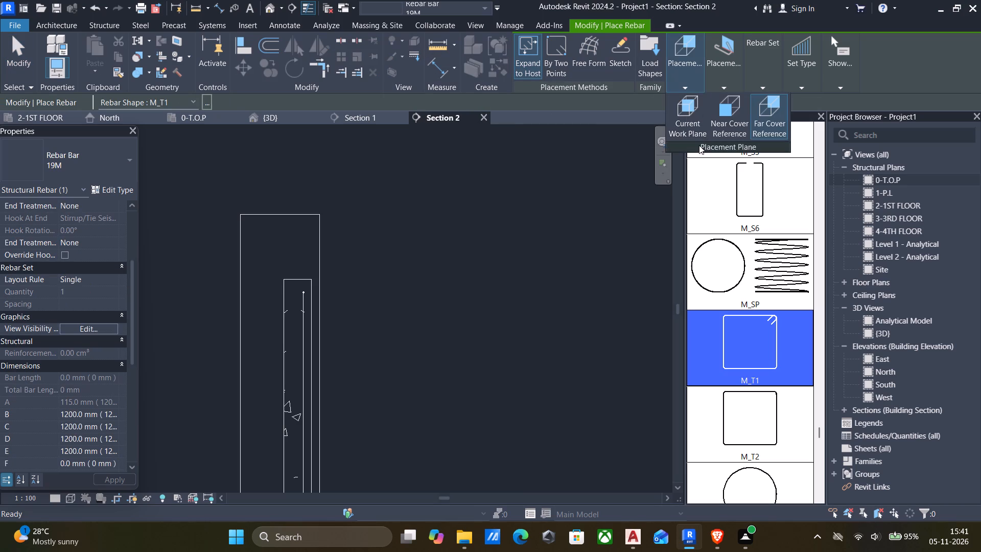
{"action": "left_click", "coordinate": [690, 130]}
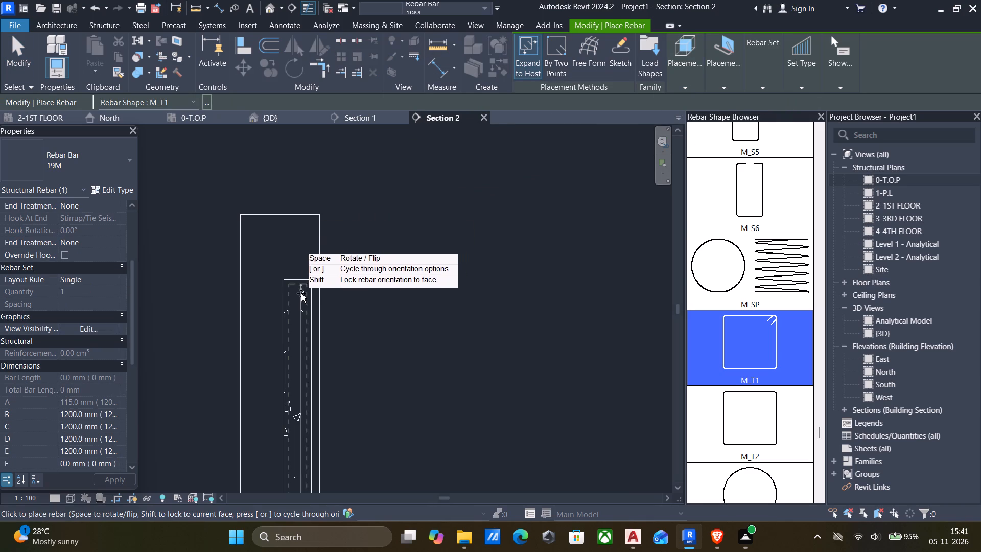
{"action": "scroll", "coordinate": [303, 295], "scroll_direction": "up", "scroll_amount": 11}
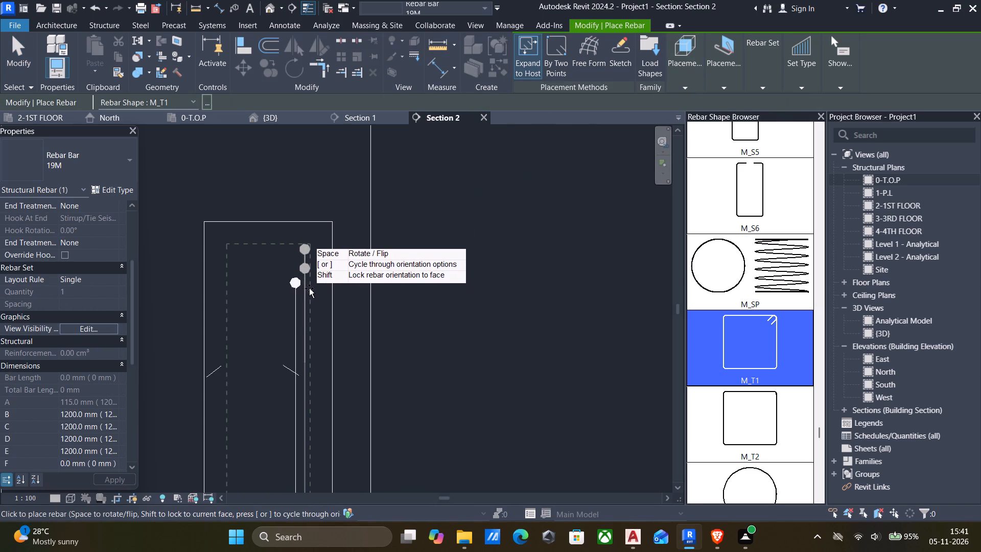
Look through the available rebar shapes, from M_01 to M_T9, for one that suits the column ties.
{"action": "scroll", "coordinate": [760, 362], "scroll_direction": "down", "scroll_amount": 1}
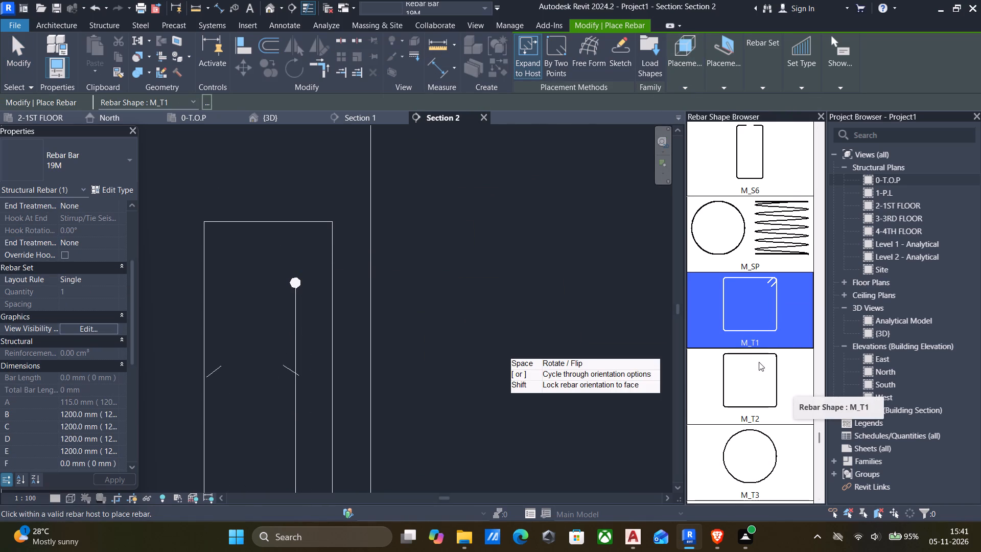
{"action": "scroll", "coordinate": [751, 336], "scroll_direction": "down", "scroll_amount": 1}
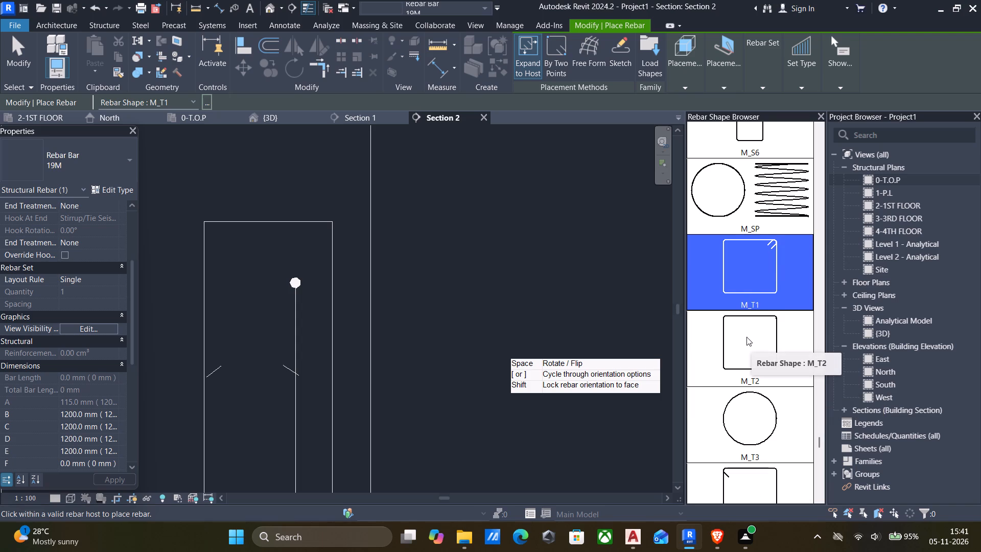
{"action": "scroll", "coordinate": [746, 337], "scroll_direction": "up", "scroll_amount": 1}
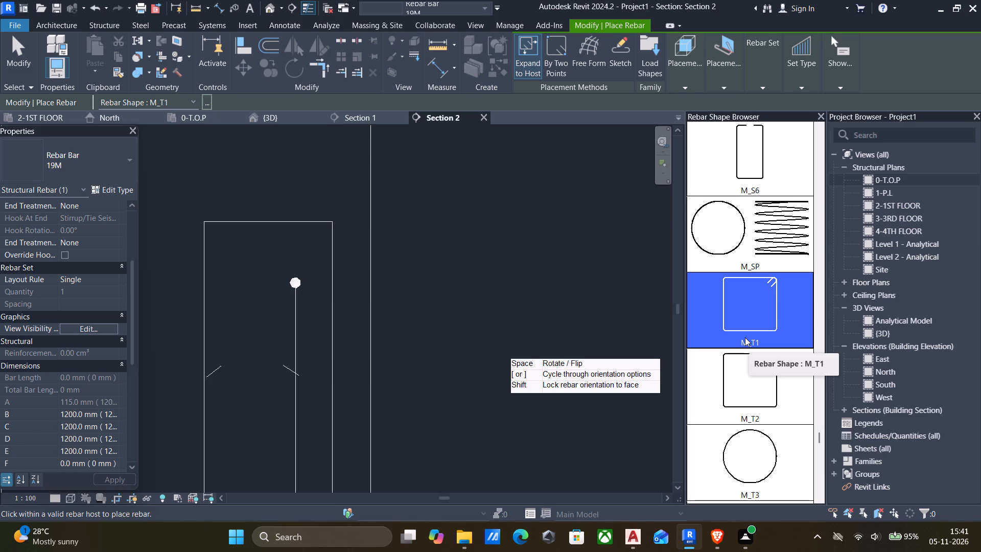
{"action": "scroll", "coordinate": [759, 298], "scroll_direction": "up", "scroll_amount": 1}
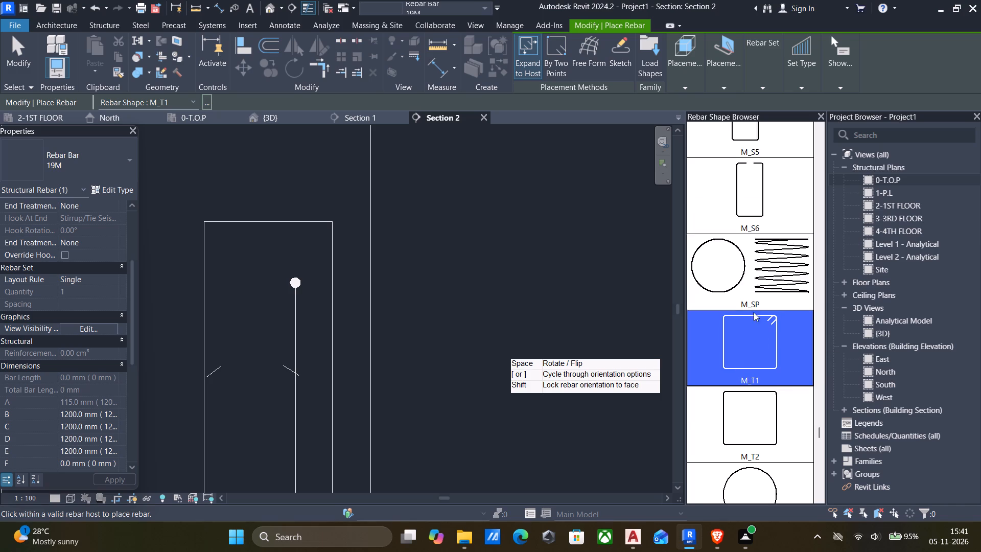
{"action": "scroll", "coordinate": [746, 317], "scroll_direction": "down", "scroll_amount": 14}
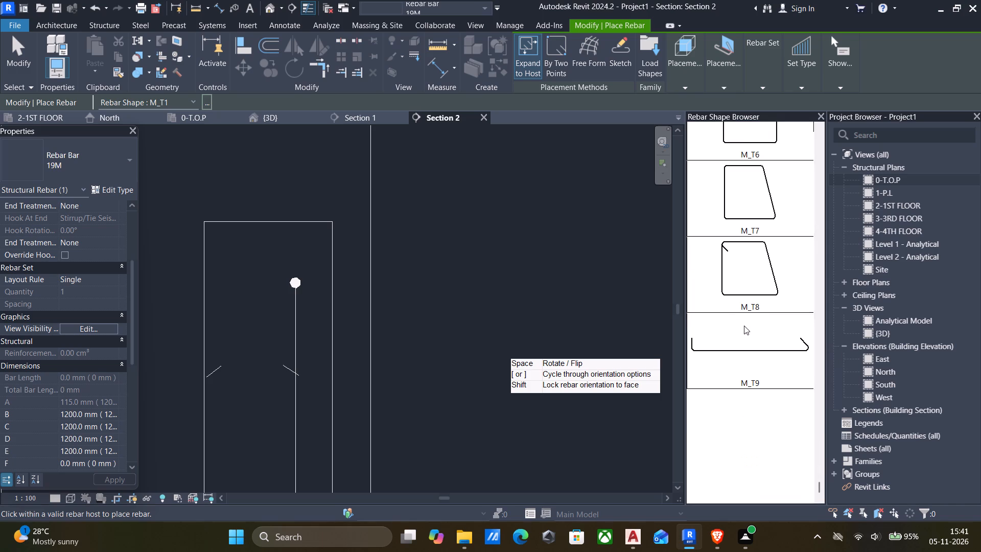
{"action": "scroll", "coordinate": [744, 326], "scroll_direction": "down", "scroll_amount": 1}
{"action": "scroll", "coordinate": [744, 326], "scroll_direction": "up", "scroll_amount": 19}
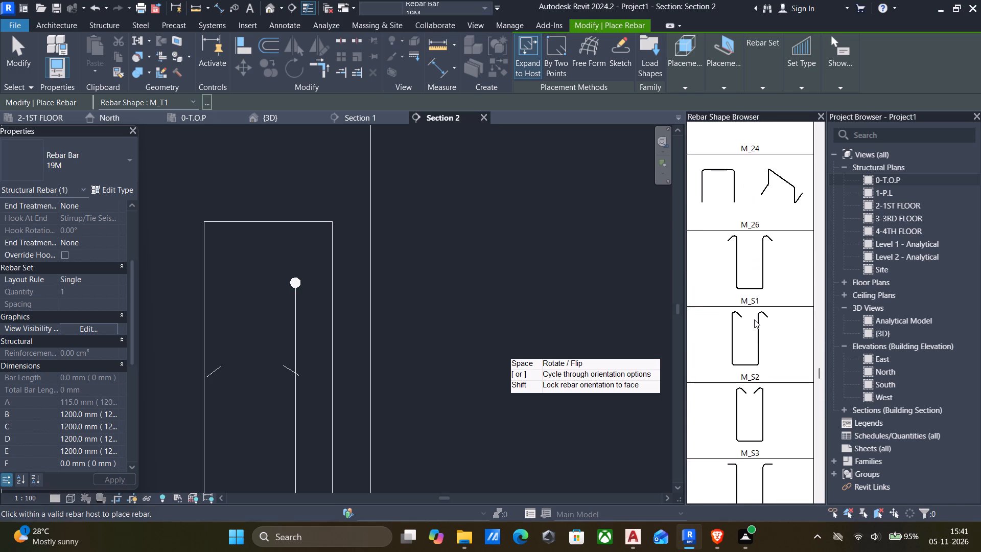
{"action": "scroll", "coordinate": [754, 319], "scroll_direction": "up", "scroll_amount": 20}
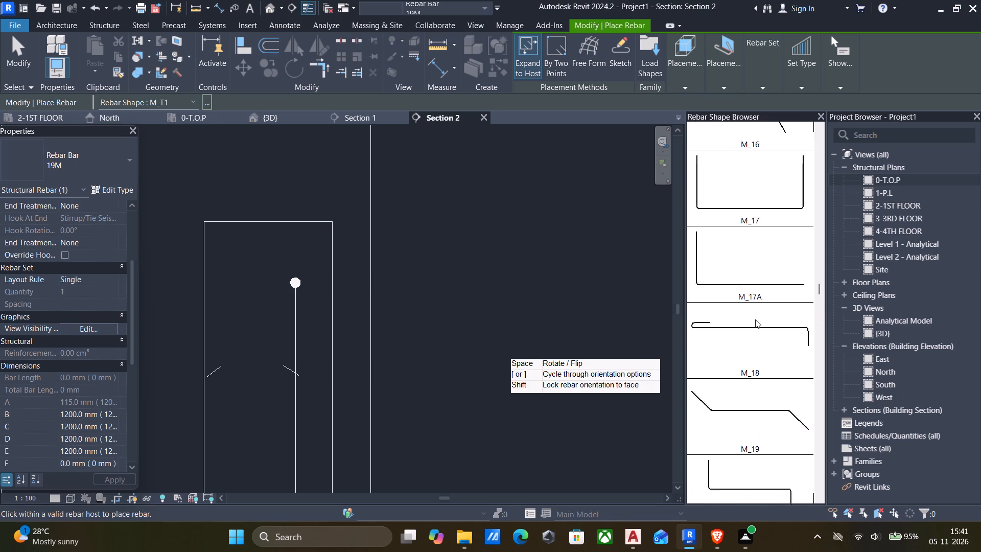
{"action": "scroll", "coordinate": [755, 319], "scroll_direction": "up", "scroll_amount": 17}
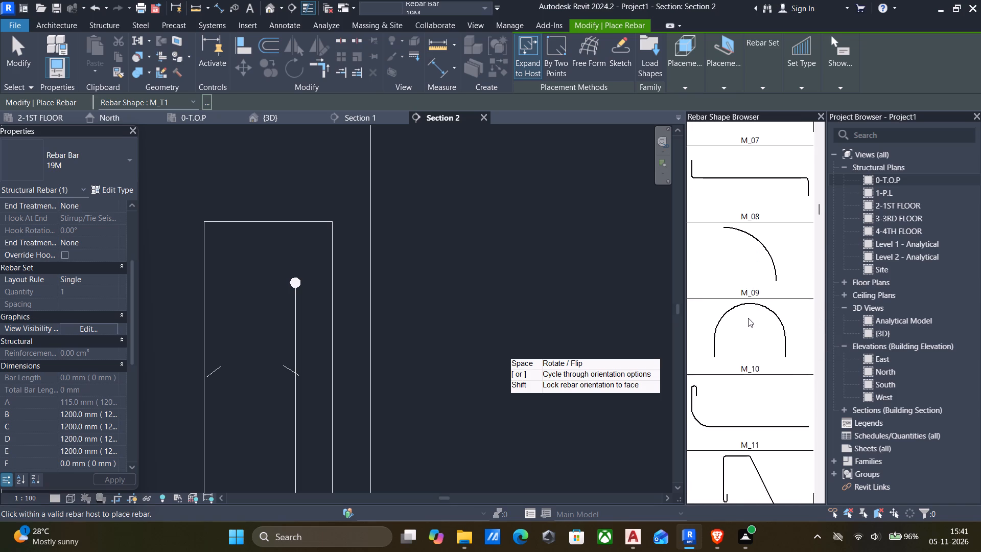
{"action": "scroll", "coordinate": [748, 318], "scroll_direction": "up", "scroll_amount": 11}
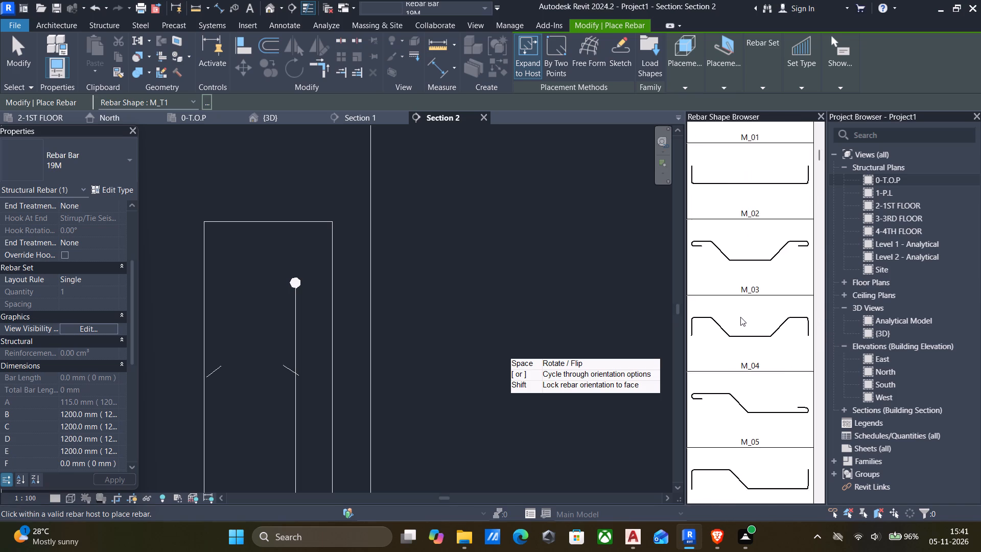
{"action": "scroll", "coordinate": [740, 317], "scroll_direction": "up", "scroll_amount": 12}
{"action": "scroll", "coordinate": [801, 270], "scroll_direction": "up", "scroll_amount": 1}
{"action": "scroll", "coordinate": [783, 261], "scroll_direction": "down", "scroll_amount": 12}
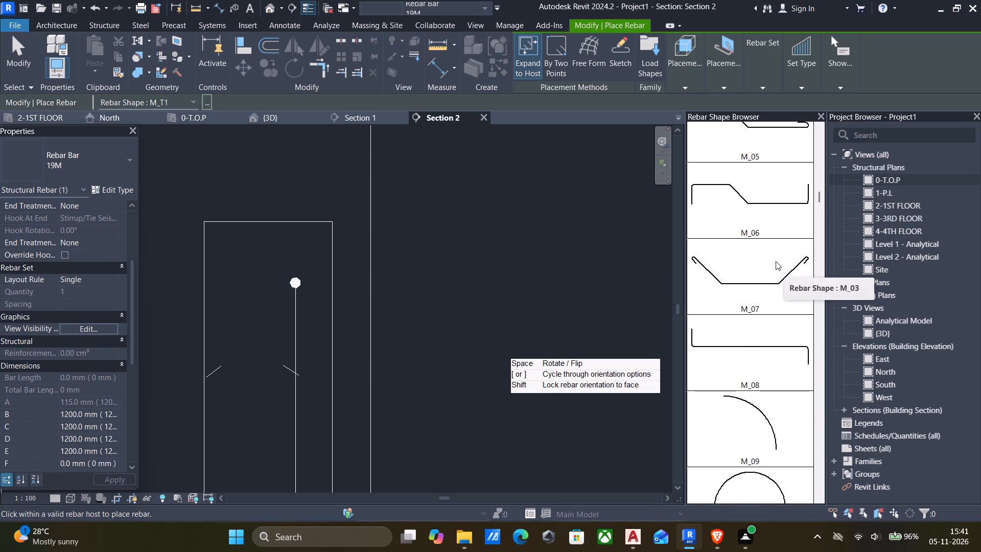
{"action": "scroll", "coordinate": [774, 262], "scroll_direction": "down", "scroll_amount": 8}
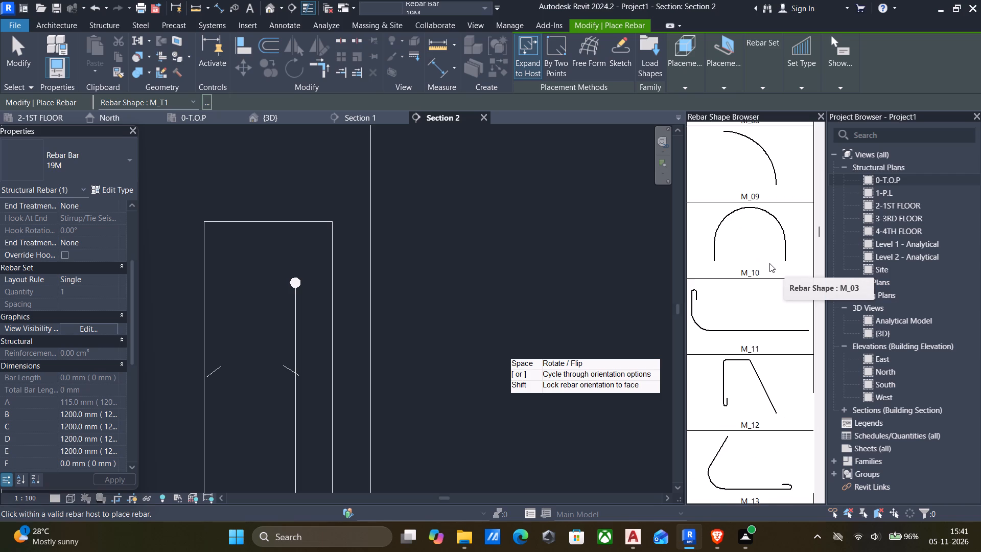
{"action": "scroll", "coordinate": [769, 263], "scroll_direction": "down", "scroll_amount": 7}
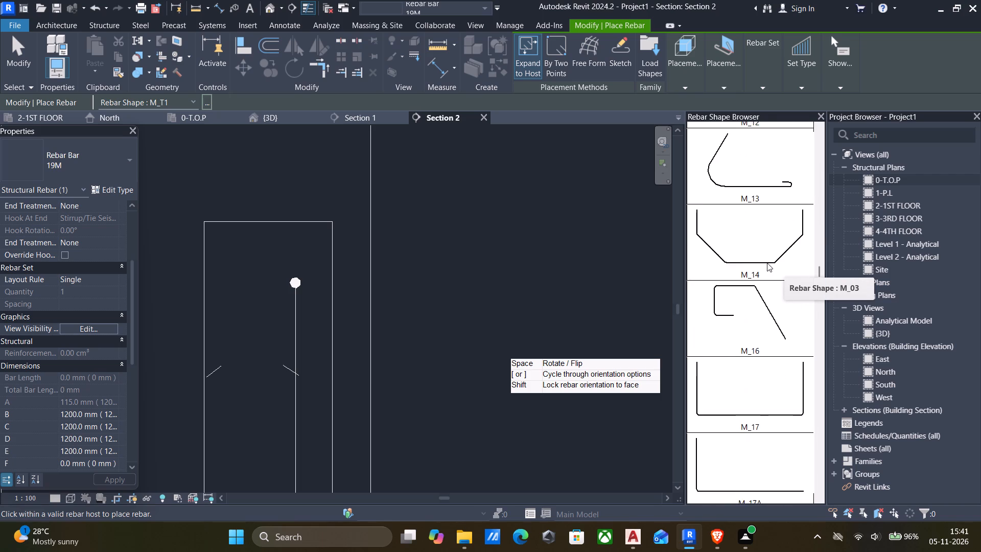
{"action": "scroll", "coordinate": [766, 263], "scroll_direction": "down", "scroll_amount": 6}
{"action": "scroll", "coordinate": [739, 294], "scroll_direction": "down", "scroll_amount": 1}
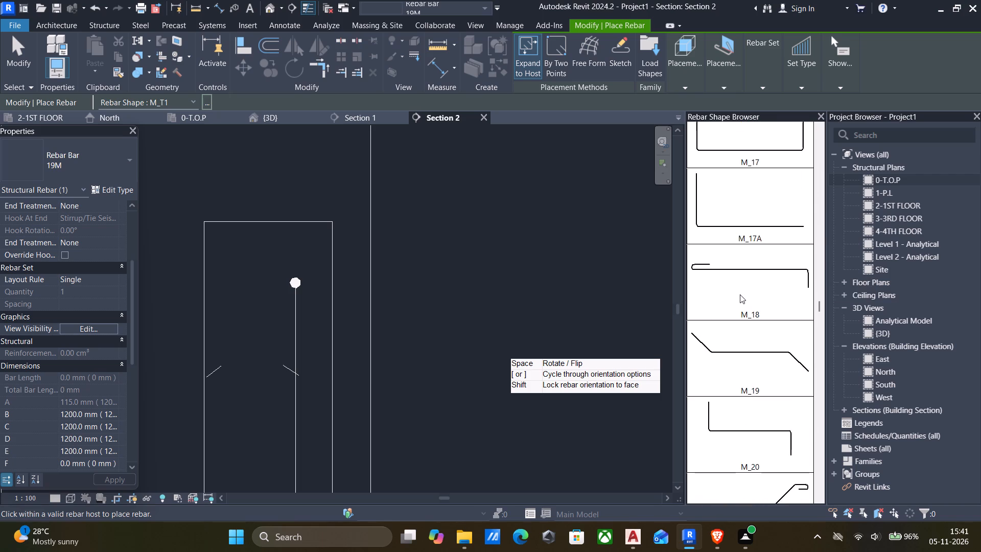
{"action": "scroll", "coordinate": [740, 294], "scroll_direction": "down", "scroll_amount": 7}
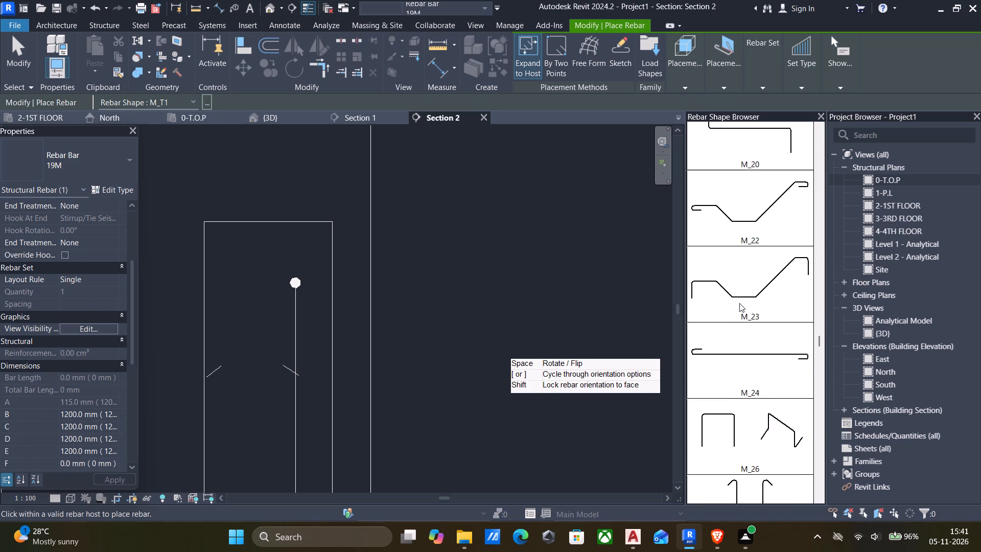
{"action": "scroll", "coordinate": [739, 303], "scroll_direction": "down", "scroll_amount": 10}
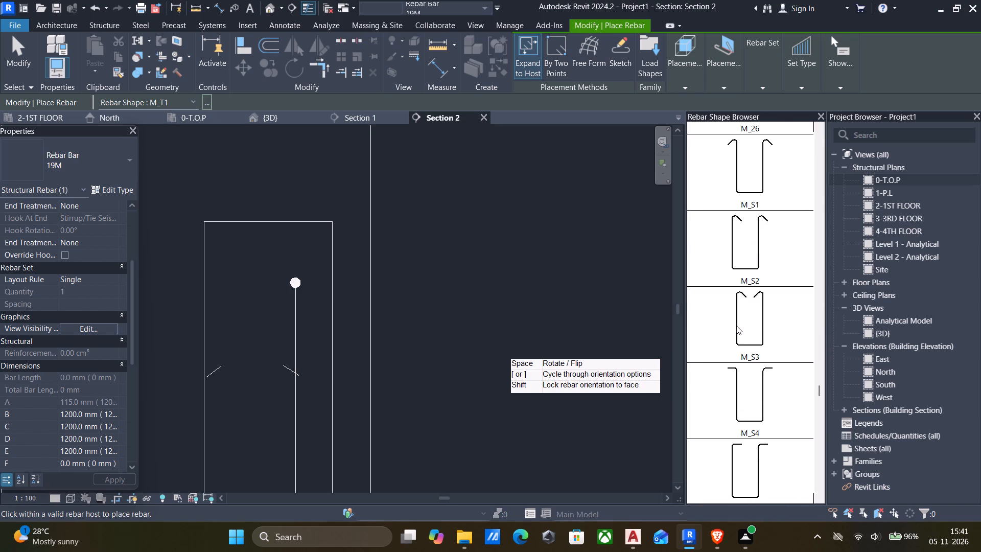
{"action": "scroll", "coordinate": [764, 395], "scroll_direction": "down", "scroll_amount": 7}
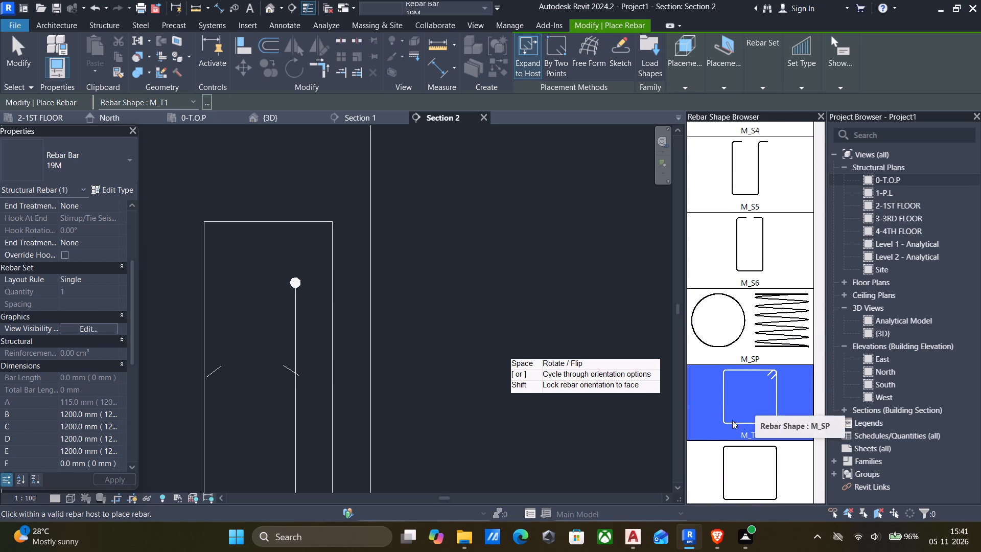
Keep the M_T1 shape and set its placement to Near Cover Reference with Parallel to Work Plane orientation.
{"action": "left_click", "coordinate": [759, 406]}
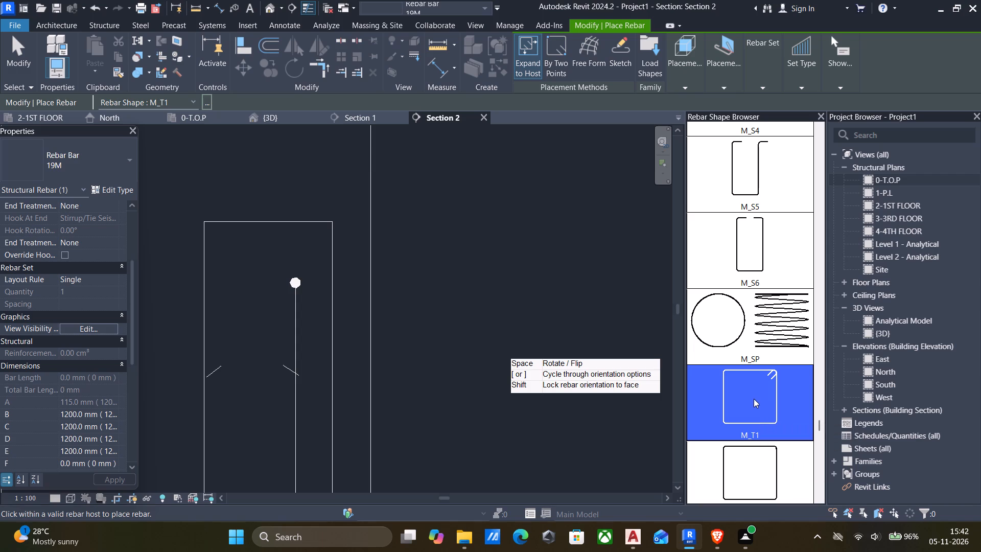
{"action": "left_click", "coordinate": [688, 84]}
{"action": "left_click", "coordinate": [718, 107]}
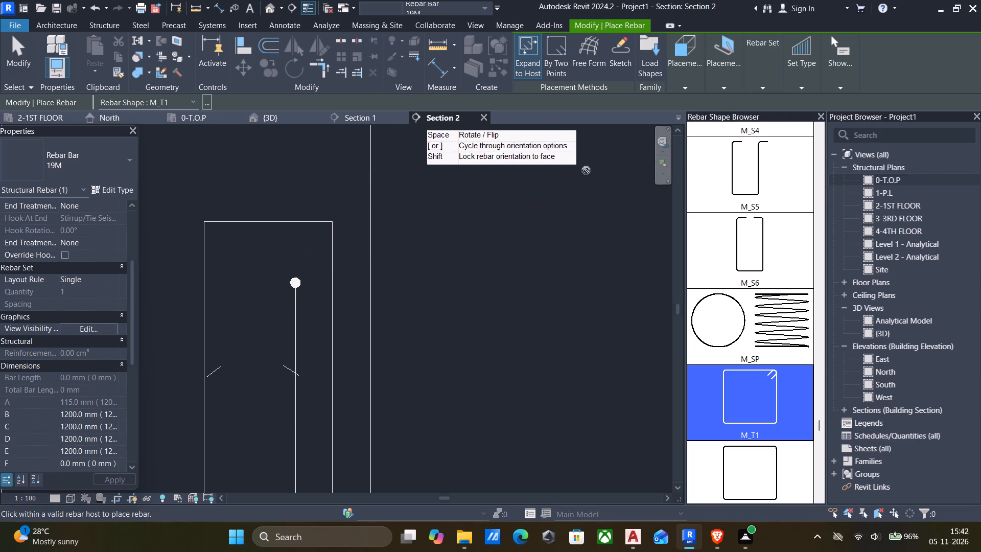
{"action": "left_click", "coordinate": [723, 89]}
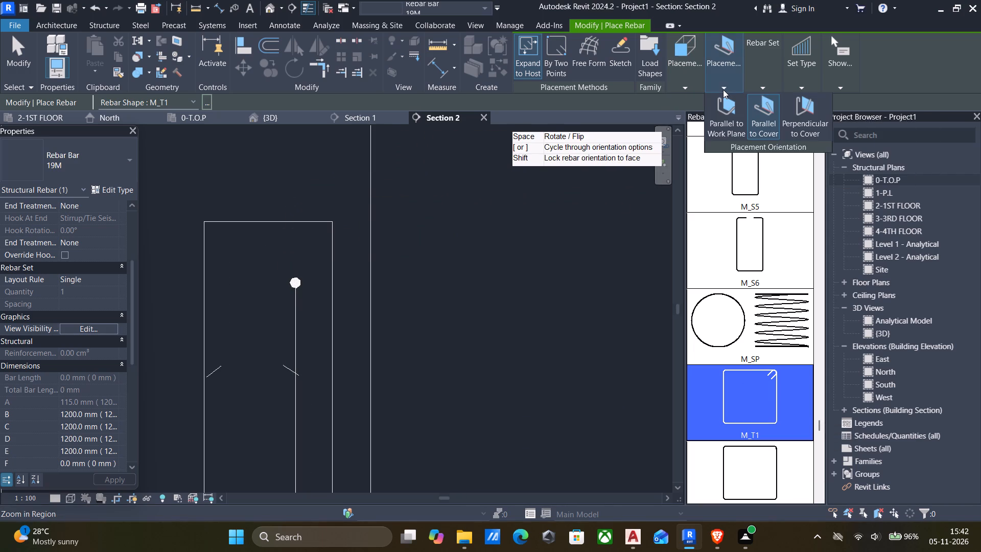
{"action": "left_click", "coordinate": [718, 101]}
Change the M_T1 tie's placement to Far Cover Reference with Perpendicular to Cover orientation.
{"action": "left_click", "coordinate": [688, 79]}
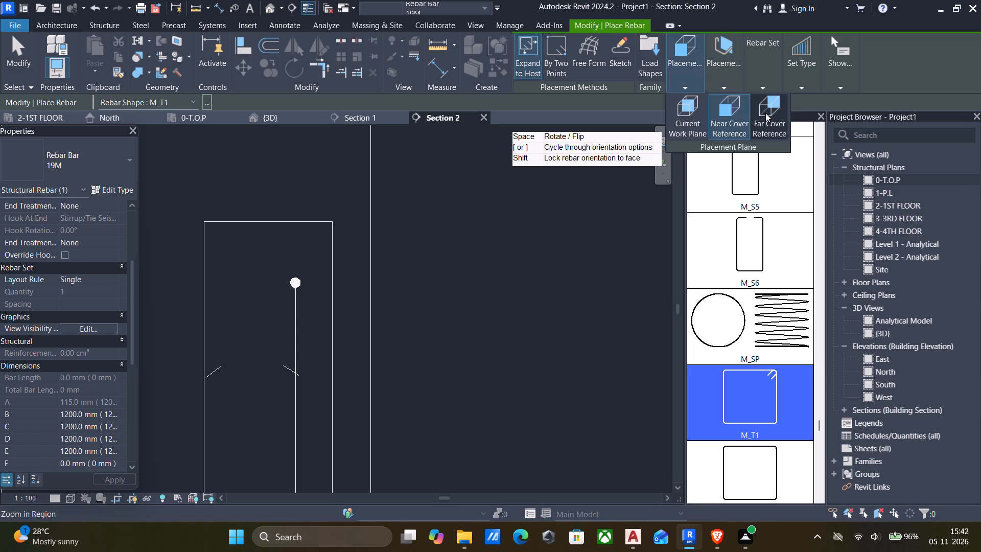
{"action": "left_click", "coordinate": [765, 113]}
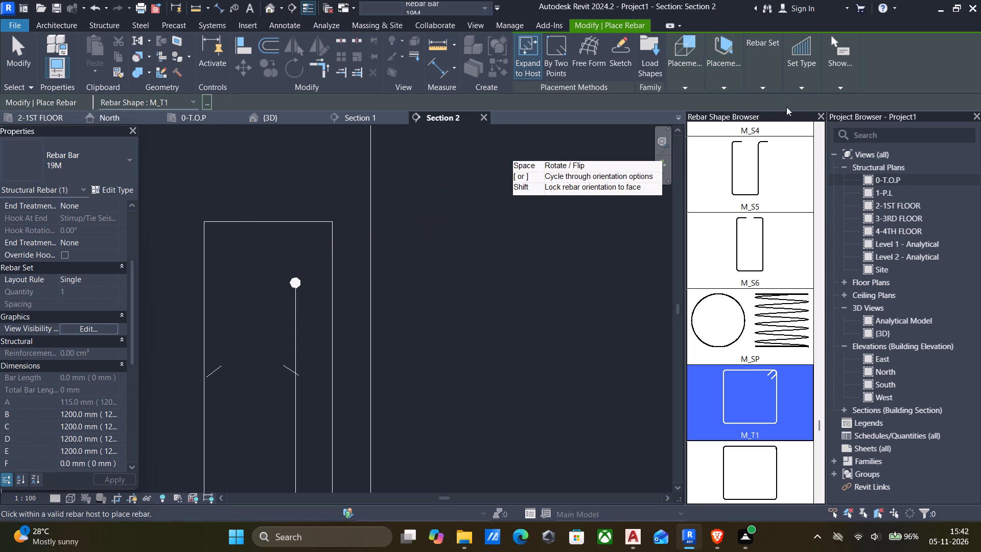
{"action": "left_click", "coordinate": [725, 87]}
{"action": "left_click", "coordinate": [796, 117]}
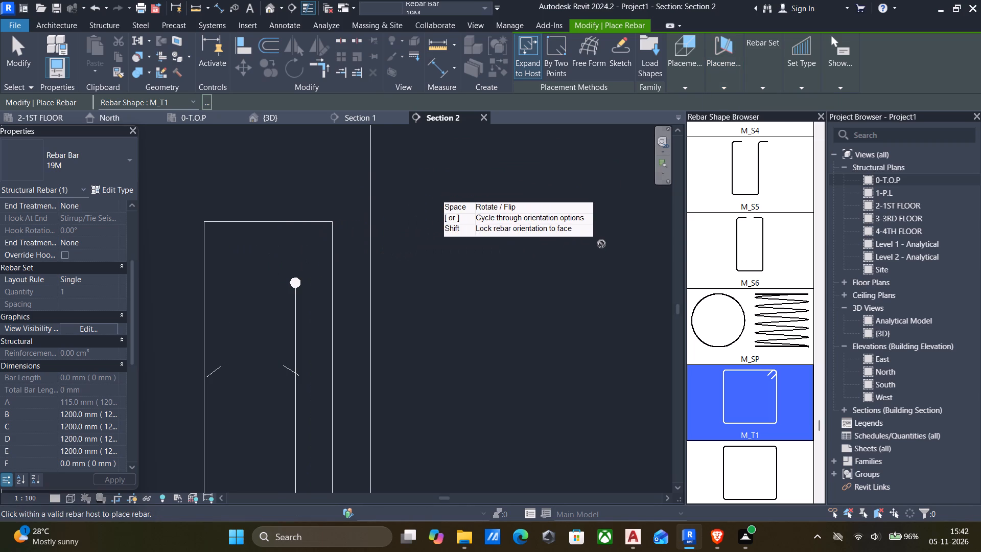
Set the M_T1 tie's placement plane to Current Work Plane and its orientation to Perpendicular to Cover.
{"action": "left_click", "coordinate": [680, 85]}
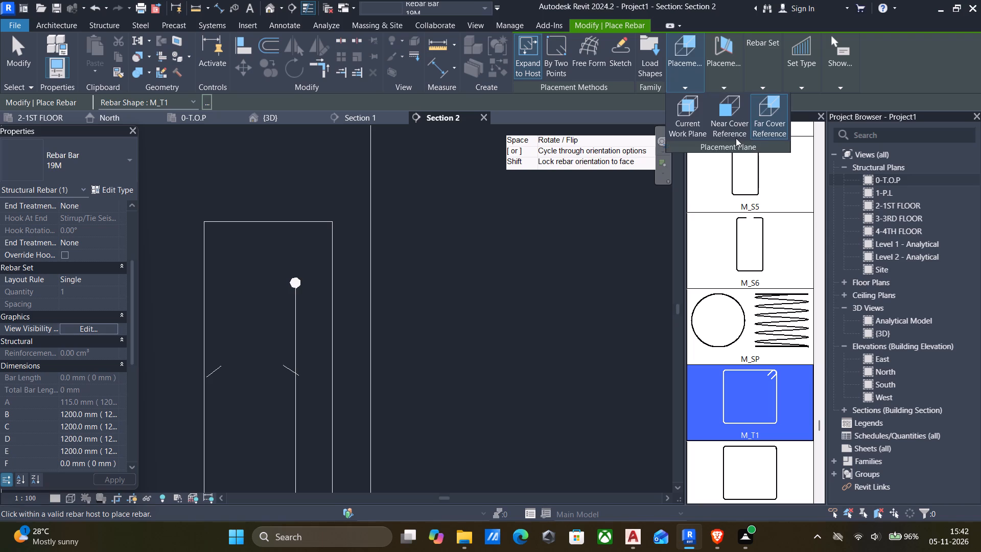
{"action": "left_click", "coordinate": [686, 133]}
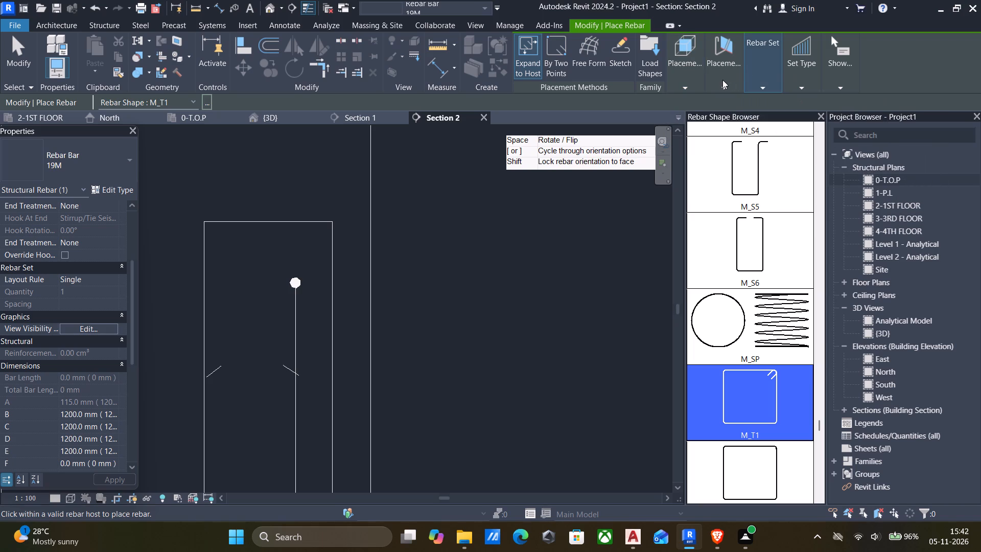
{"action": "left_click", "coordinate": [722, 80]}
{"action": "left_click", "coordinate": [808, 120]}
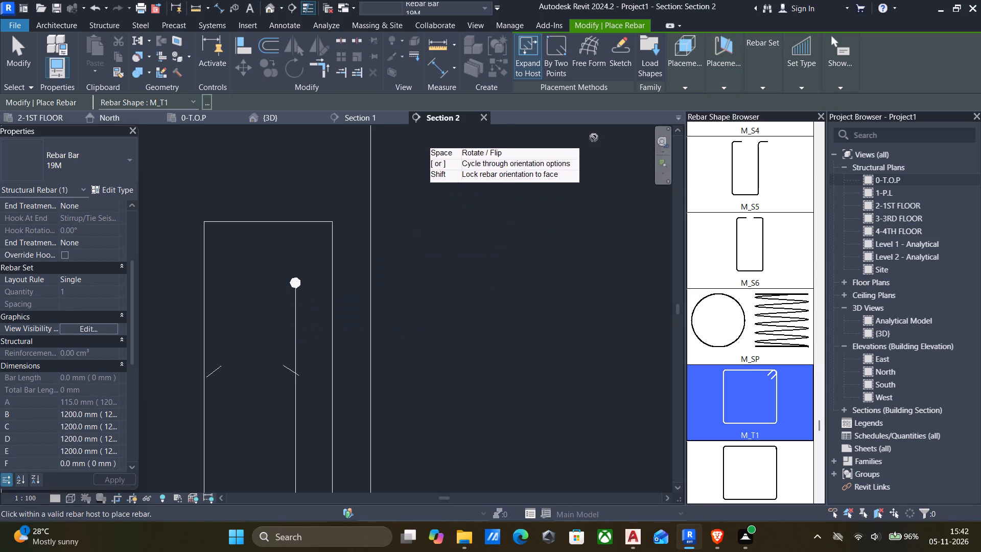
{"action": "left_click", "coordinate": [764, 388]}
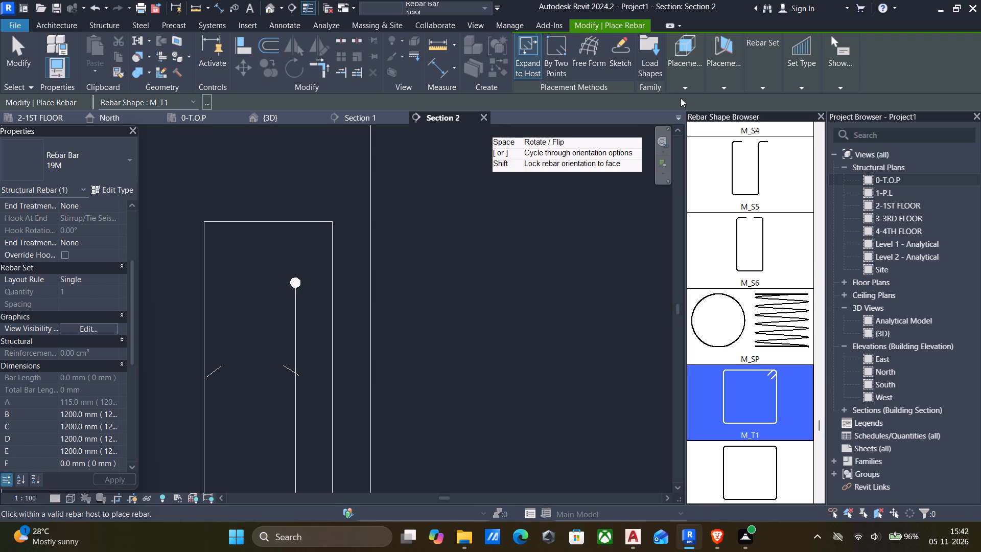
{"action": "left_click", "coordinate": [683, 82]}
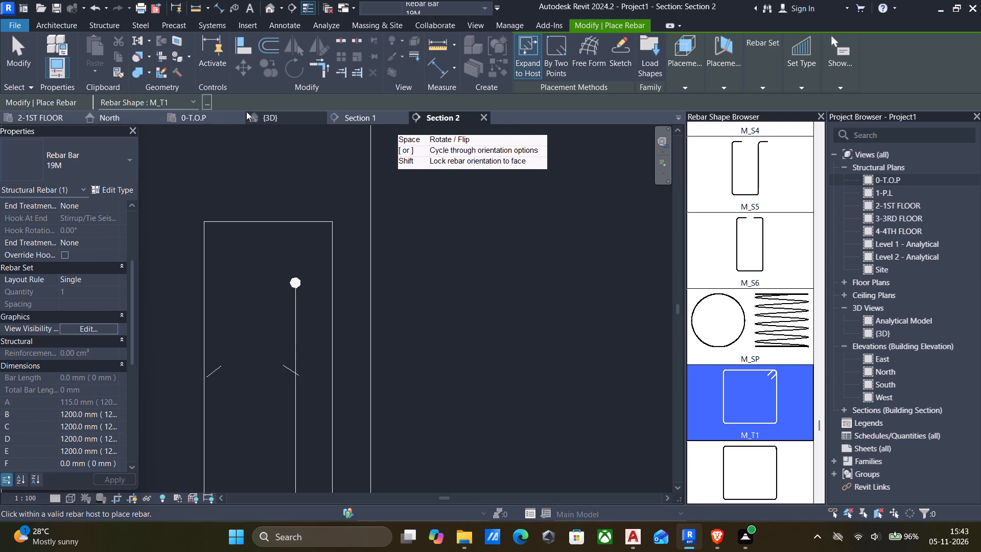
Open the 0-T.O.P structural plan and delete the Section 3 mark at the F-2 footing on grid 3.
{"action": "double_click", "coordinate": [868, 180]}
{"action": "middle_click_drag", "start_coordinate": [553, 201], "coordinate": [518, 230]}
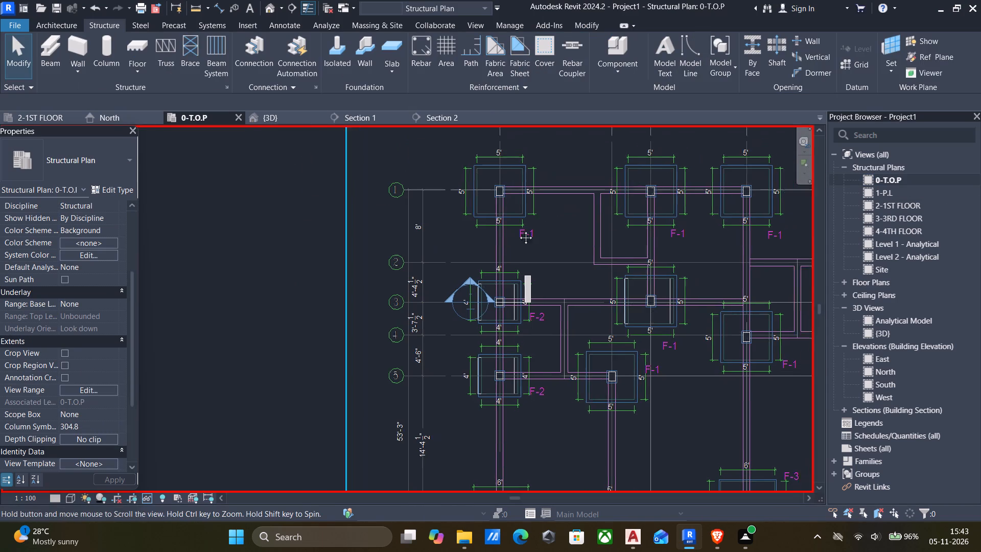
{"action": "middle_click_drag", "start_coordinate": [518, 230], "coordinate": [499, 243]}
{"action": "scroll", "coordinate": [474, 327], "scroll_direction": "up", "scroll_amount": 6}
{"action": "left_click", "coordinate": [507, 317]}
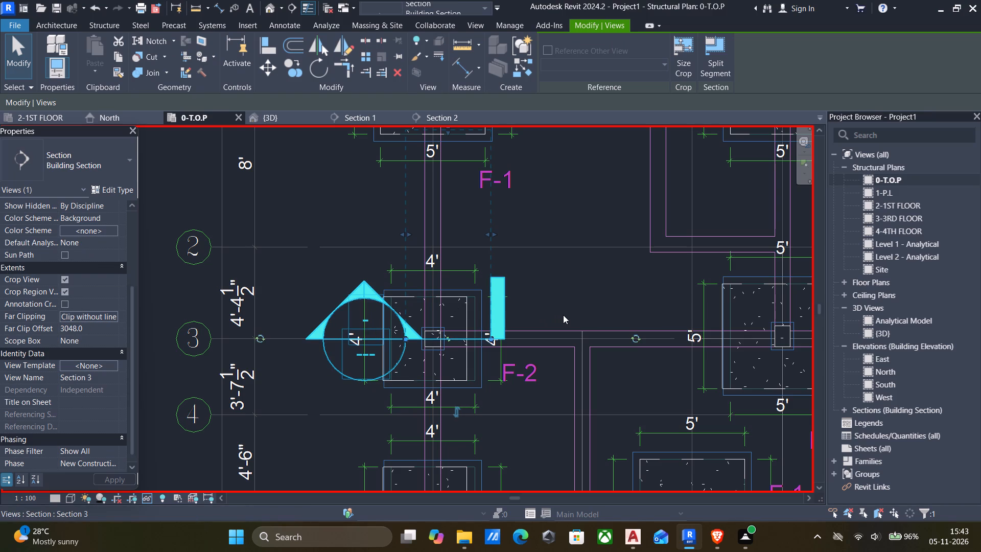
{"action": "key", "text": "Delete"}
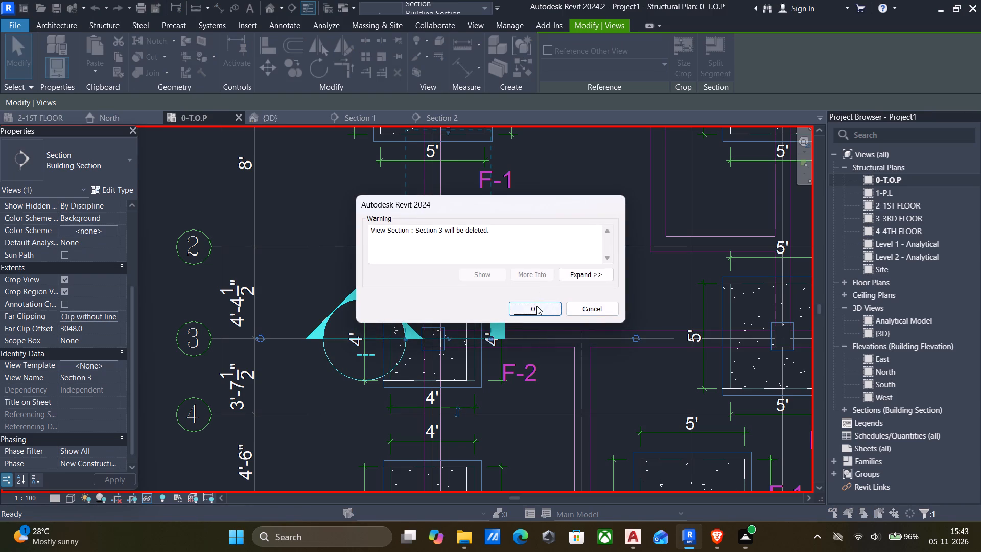
{"action": "left_click", "coordinate": [536, 306]}
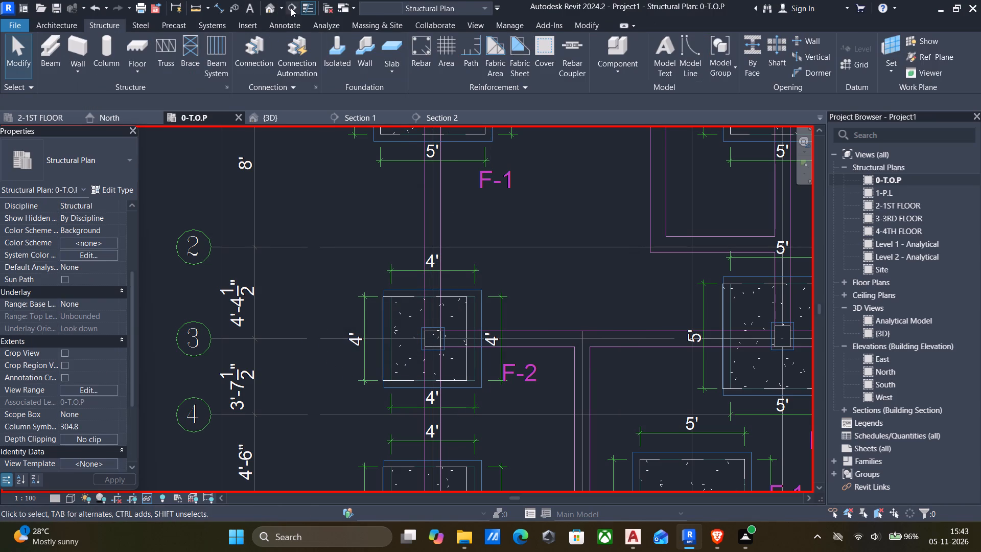
Draw a building section vertically in plan through the column of the F-2 footing on grid 3.
{"action": "left_click", "coordinate": [291, 7]}
{"action": "scroll", "coordinate": [413, 303], "scroll_direction": "up", "scroll_amount": 4}
{"action": "left_click", "coordinate": [445, 314]}
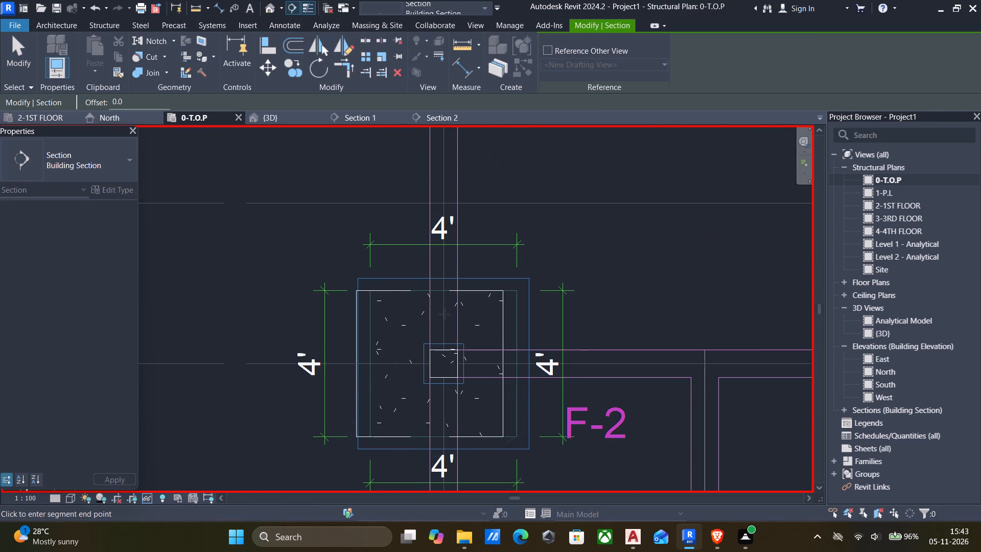
{"action": "left_click", "coordinate": [451, 427]}
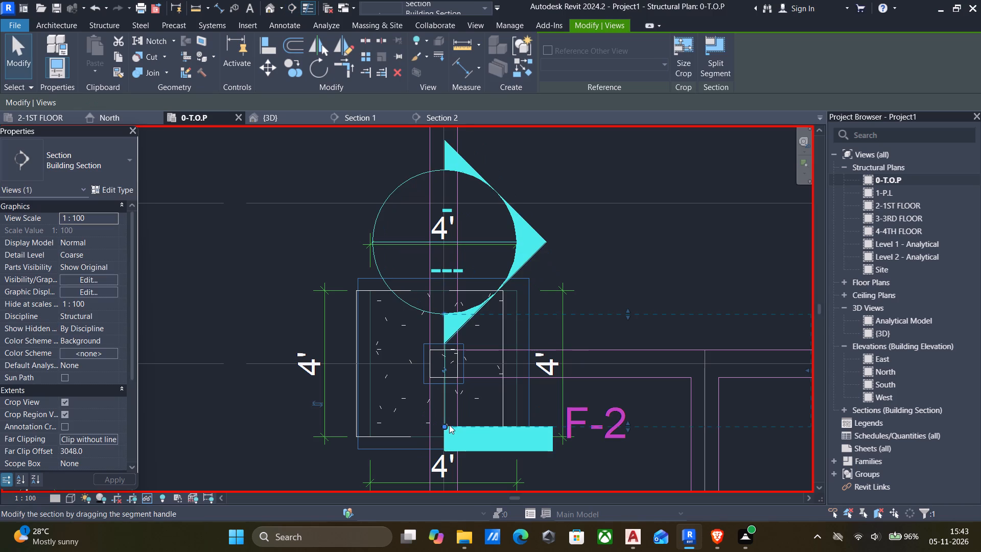
{"action": "key", "text": "Escape"}
{"action": "key", "text": "Escape"}
Shorten the new section's view depth to about 373 mm so it ends within the F-2 footing.
{"action": "left_click", "coordinate": [509, 428]}
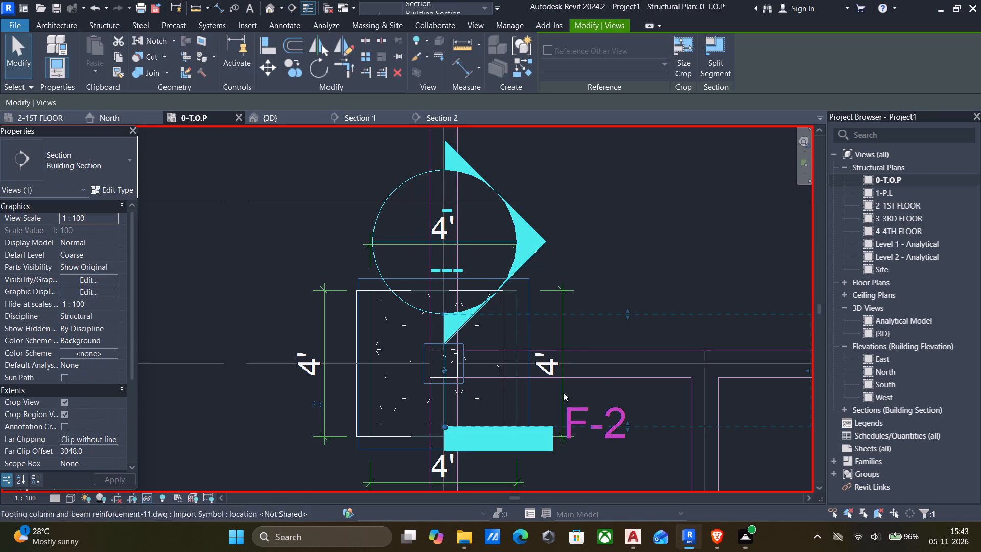
{"action": "scroll", "coordinate": [642, 363], "scroll_direction": "down", "scroll_amount": 7}
{"action": "middle_click_drag", "start_coordinate": [643, 366], "coordinate": [484, 356]}
{"action": "scroll", "coordinate": [567, 359], "scroll_direction": "up", "scroll_amount": 5}
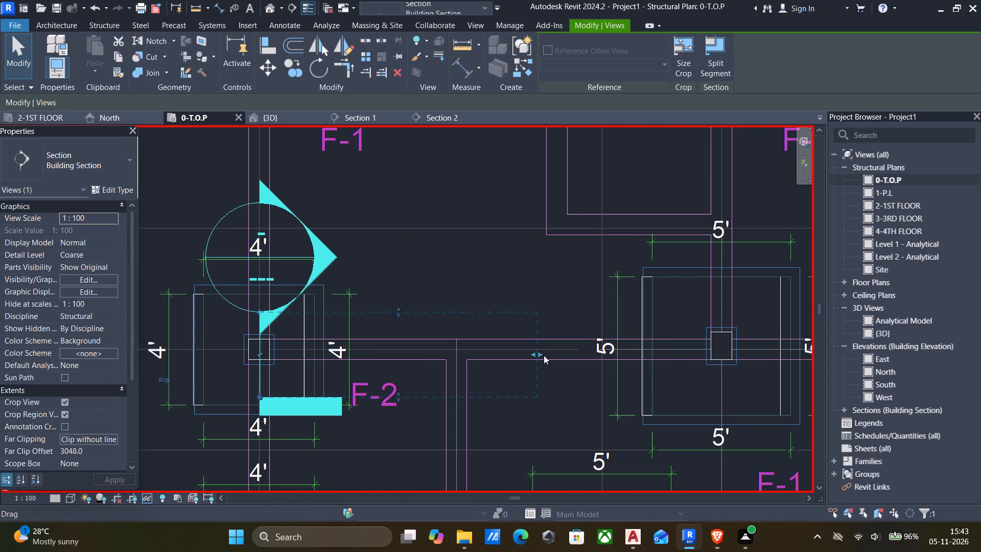
{"action": "left_click_drag", "start_coordinate": [537, 354], "coordinate": [341, 344]}
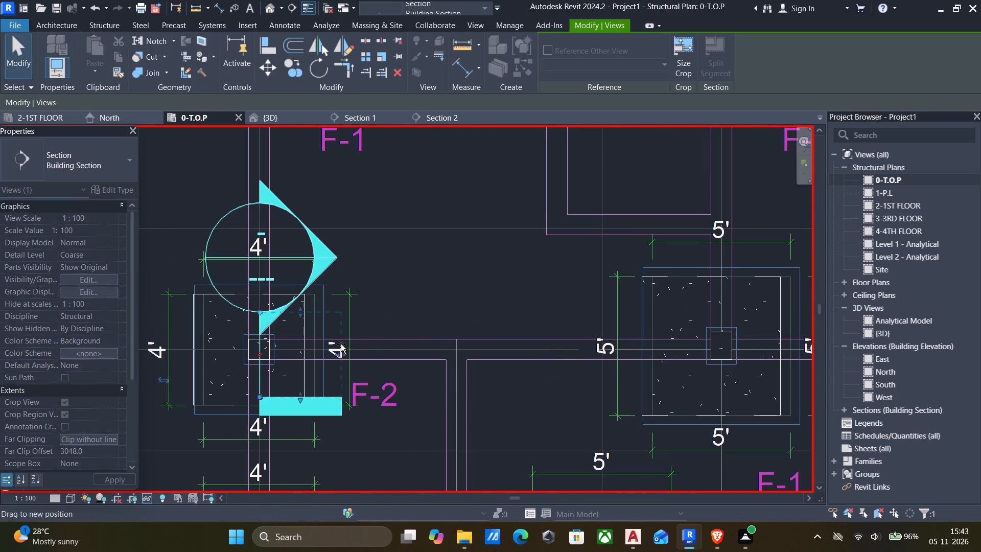
{"action": "left_click_drag", "start_coordinate": [341, 344], "coordinate": [293, 346]}
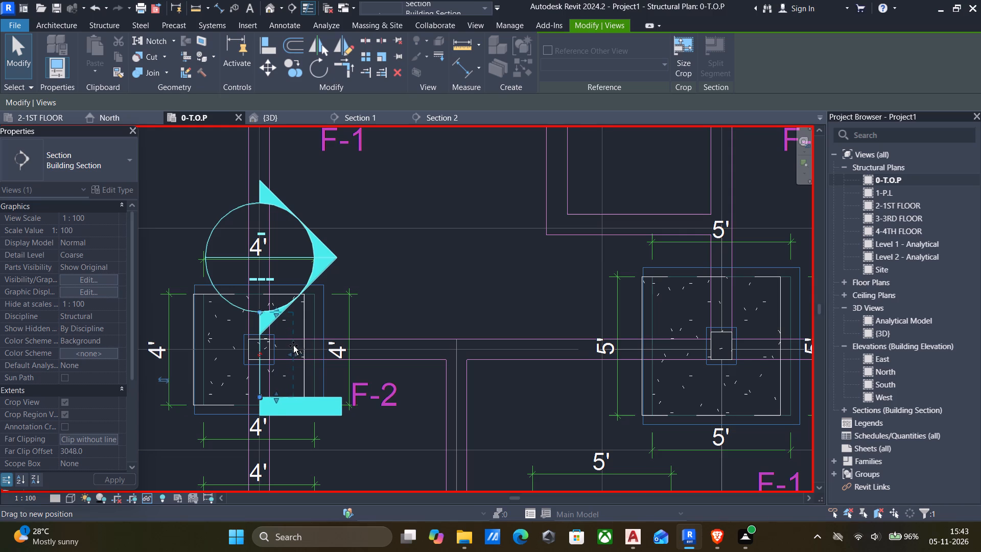
{"action": "left_click_drag", "start_coordinate": [293, 346], "coordinate": [294, 346]}
Open the view of the new section through the F-2 footing.
{"action": "right_click", "coordinate": [329, 404]}
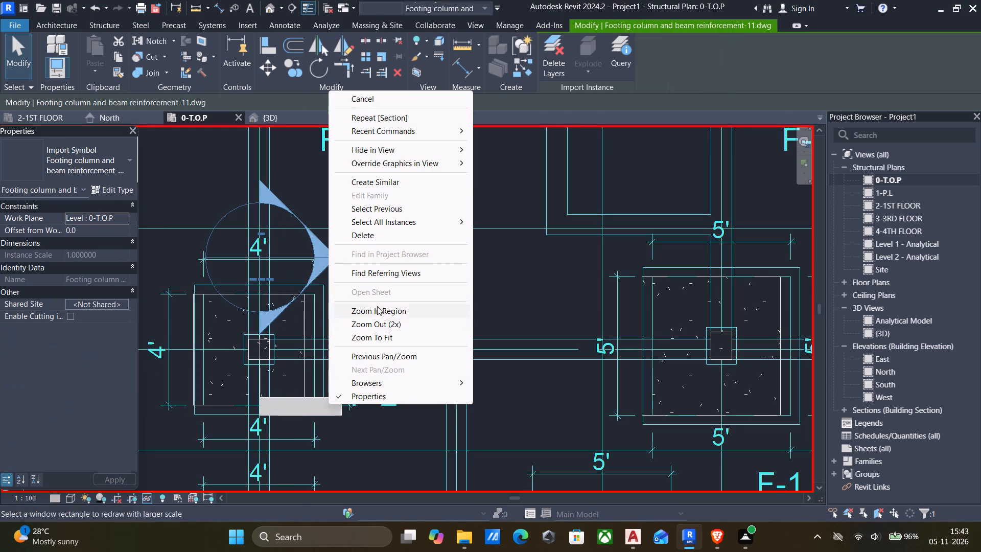
{"action": "right_click_drag", "start_coordinate": [522, 323], "coordinate": [510, 328]}
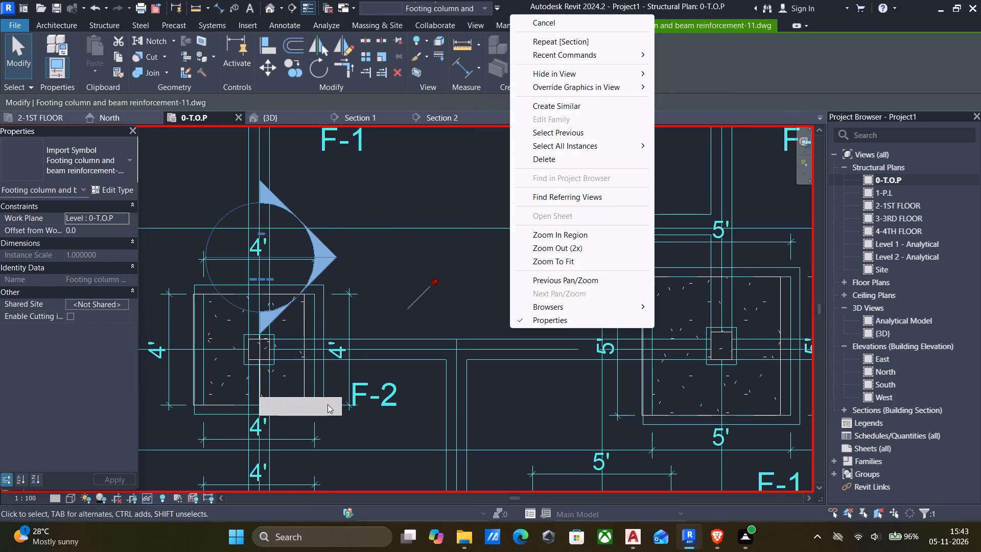
{"action": "left_click", "coordinate": [328, 404]}
{"action": "left_click", "coordinate": [331, 416]}
{"action": "right_click", "coordinate": [330, 412]}
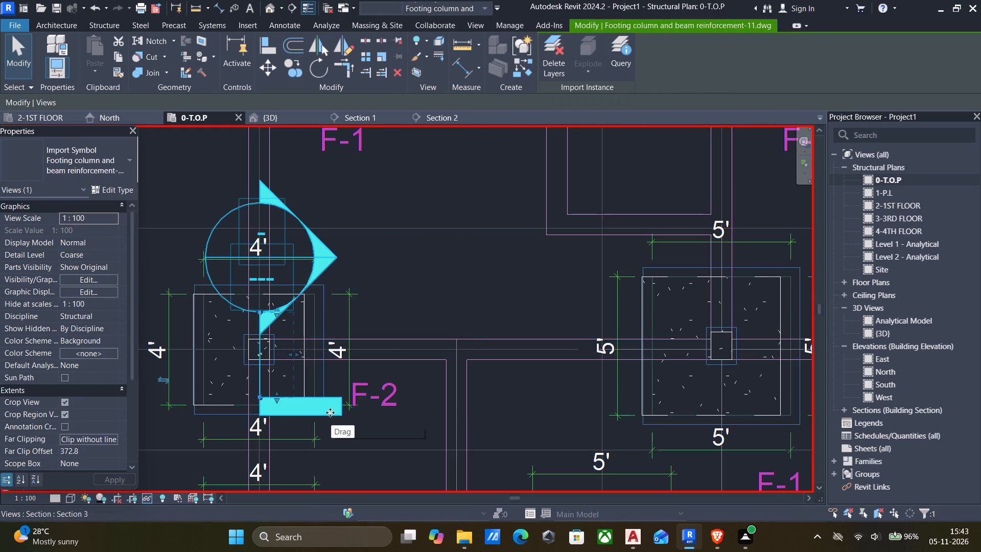
{"action": "left_click", "coordinate": [372, 120]}
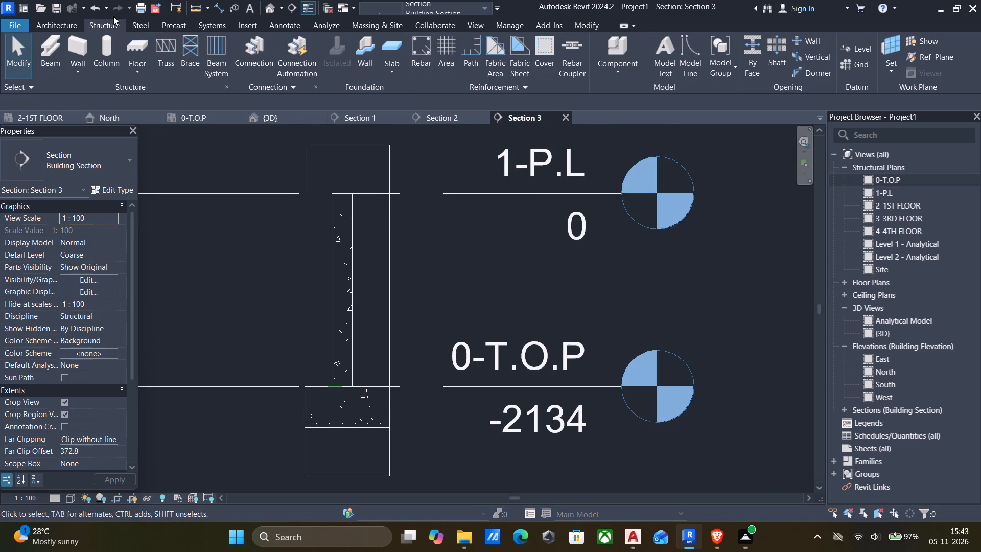
Set the rebar cover of the concrete column in this section to the 40 mm column cover.
{"action": "left_click", "coordinate": [89, 24]}
{"action": "left_click", "coordinate": [541, 44]}
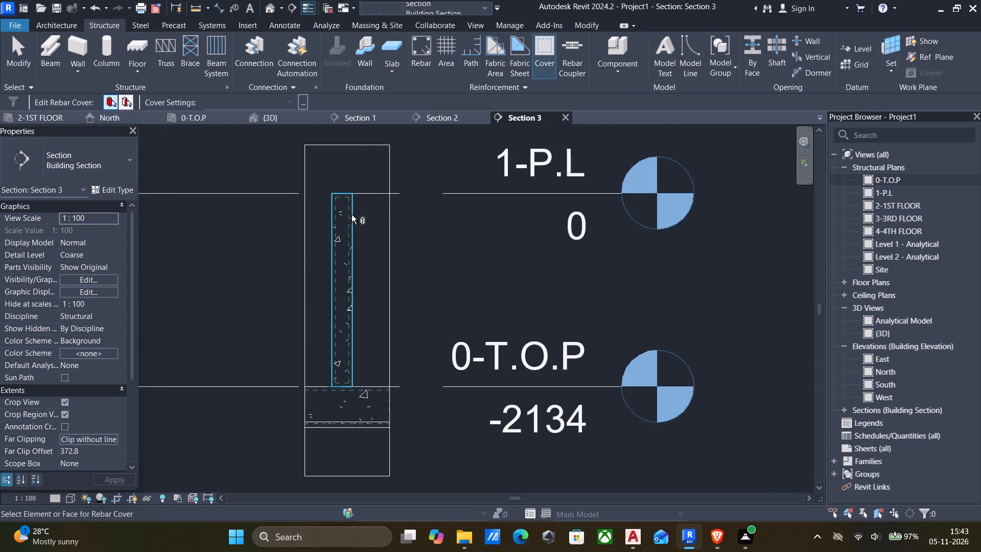
{"action": "left_click", "coordinate": [352, 215]}
{"action": "left_click", "coordinate": [286, 103]}
{"action": "left_click", "coordinate": [263, 125]}
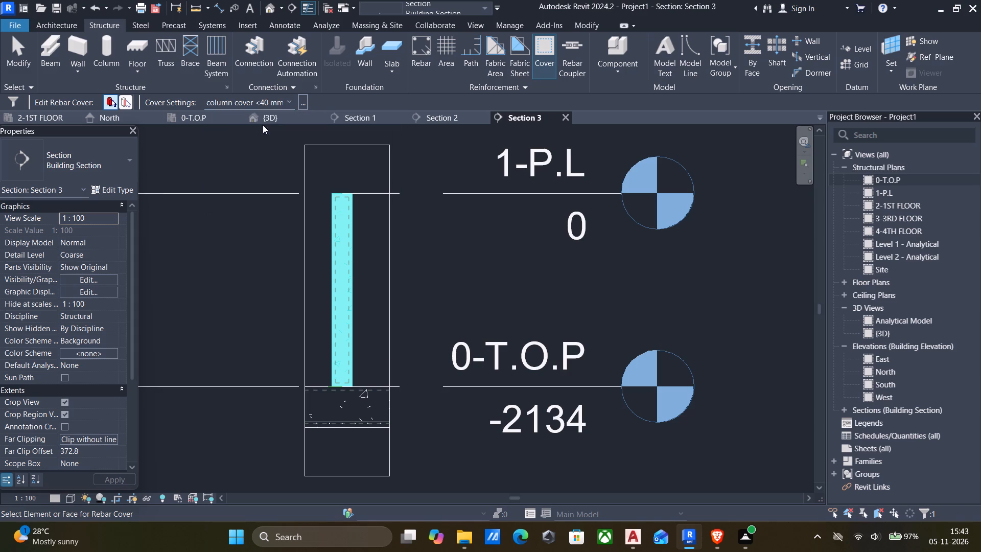
Start placing an M_T1 tie in the column with Far Cover Reference and Parallel to Work Plane orientation.
{"action": "left_click", "coordinate": [421, 48]}
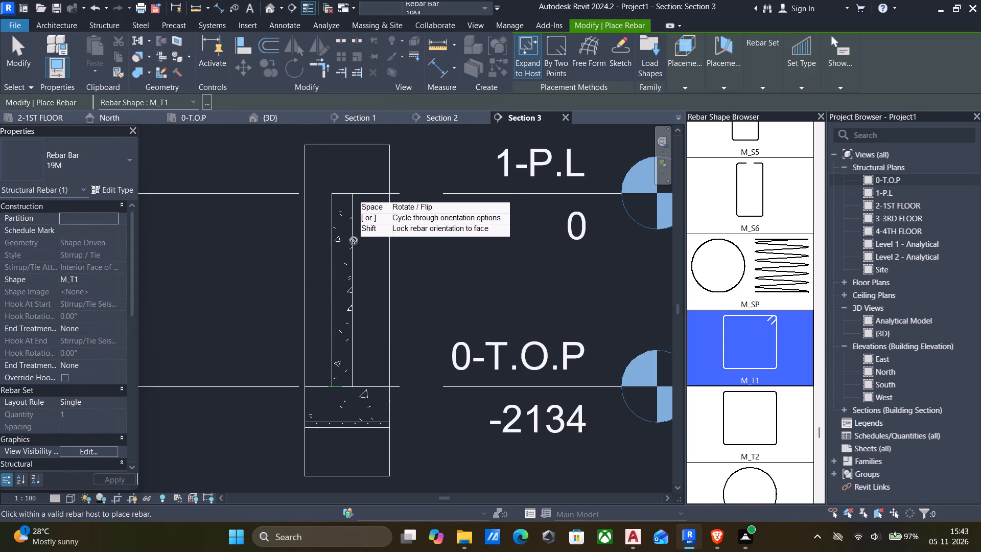
{"action": "left_click", "coordinate": [677, 64]}
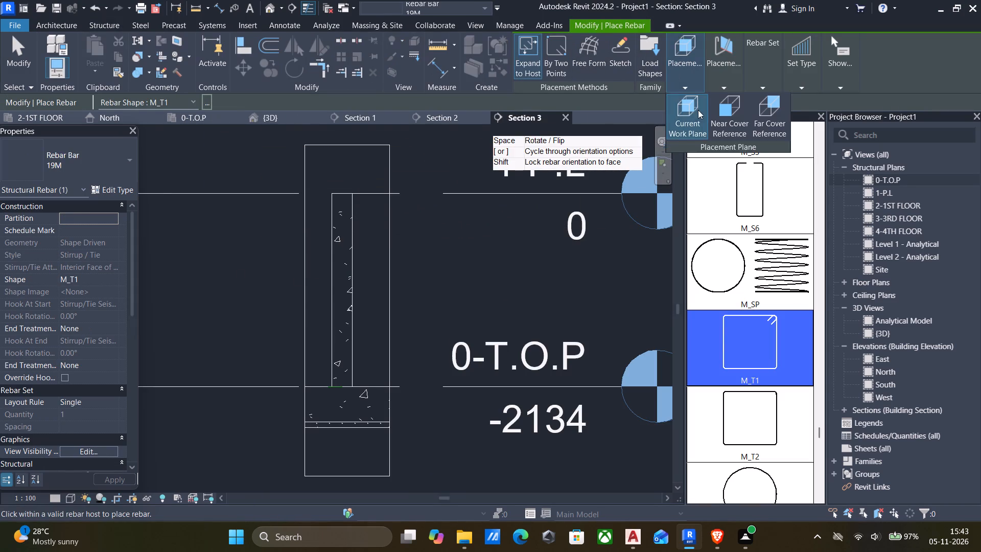
{"action": "left_click", "coordinate": [731, 114]}
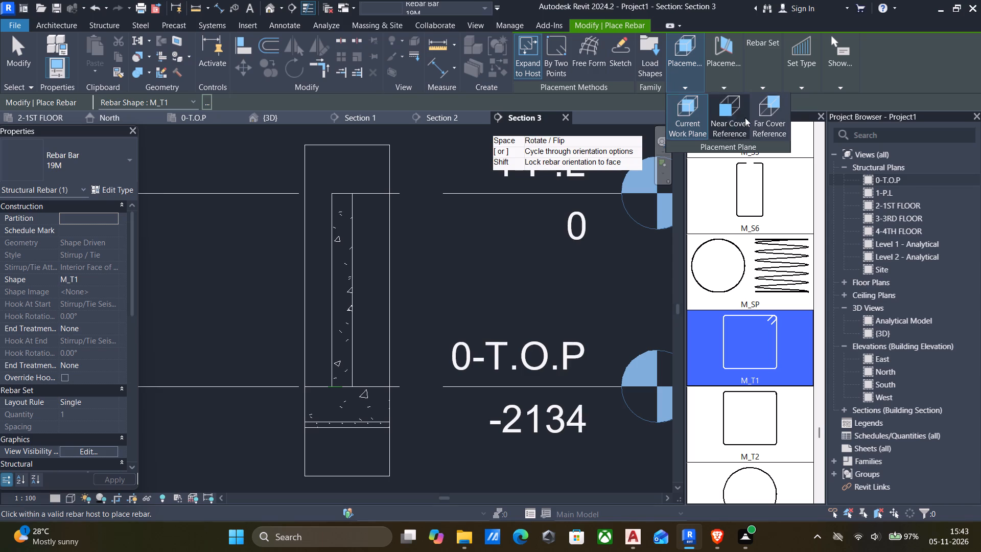
{"action": "left_click", "coordinate": [771, 117]}
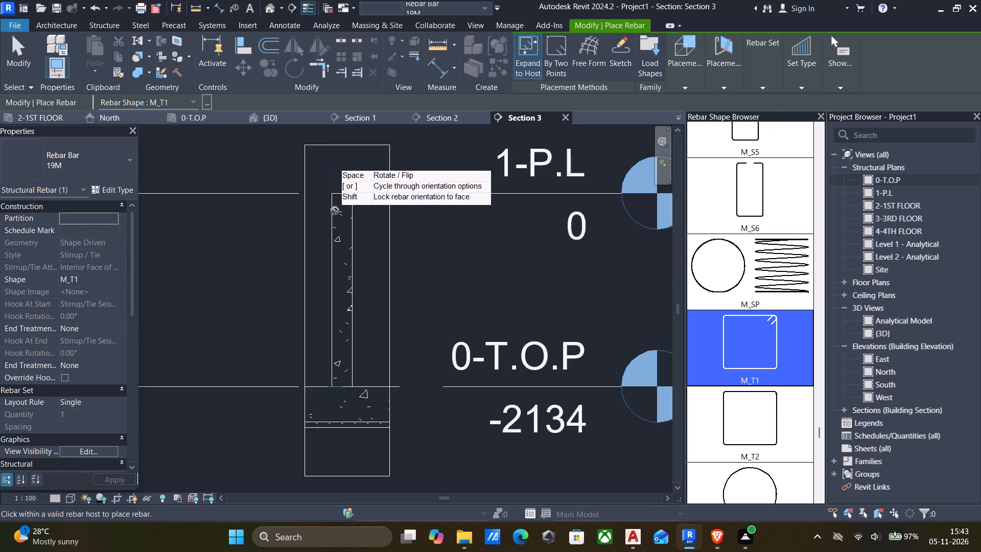
{"action": "scroll", "coordinate": [335, 212], "scroll_direction": "up", "scroll_amount": 9}
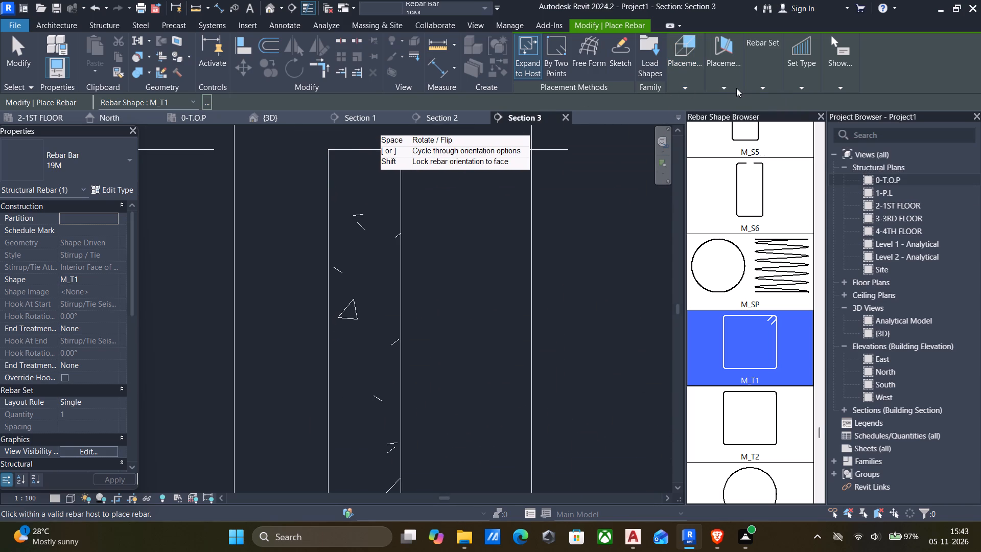
{"action": "left_click", "coordinate": [730, 86]}
{"action": "left_click", "coordinate": [732, 117]}
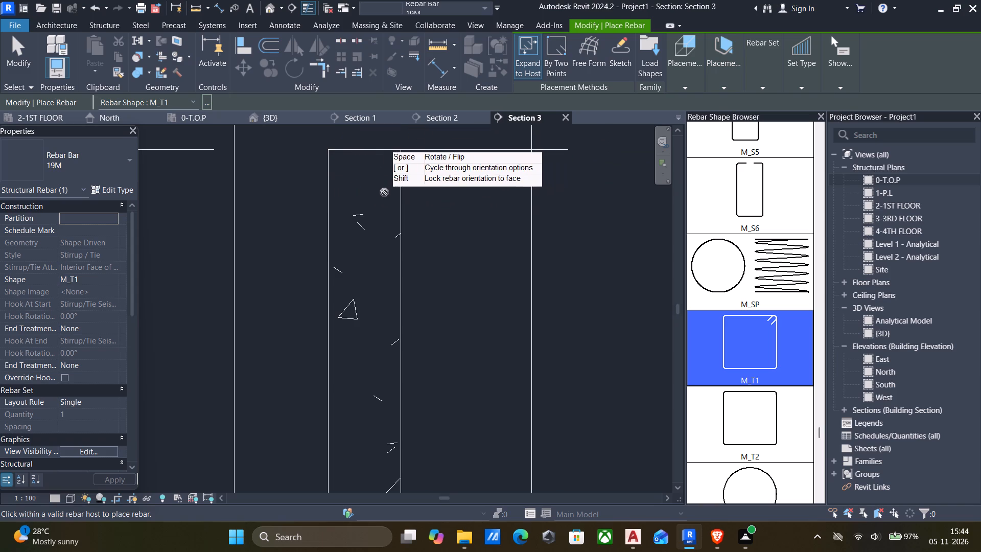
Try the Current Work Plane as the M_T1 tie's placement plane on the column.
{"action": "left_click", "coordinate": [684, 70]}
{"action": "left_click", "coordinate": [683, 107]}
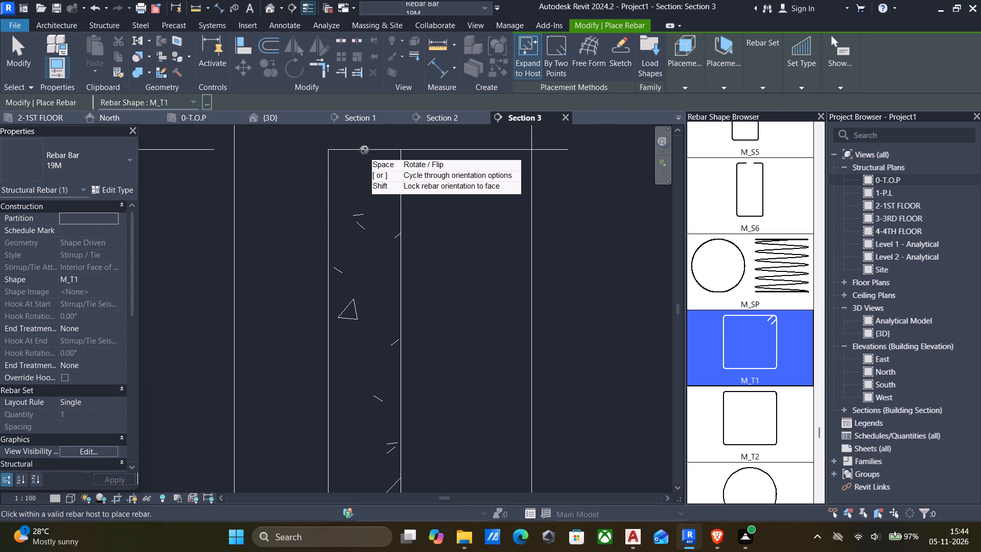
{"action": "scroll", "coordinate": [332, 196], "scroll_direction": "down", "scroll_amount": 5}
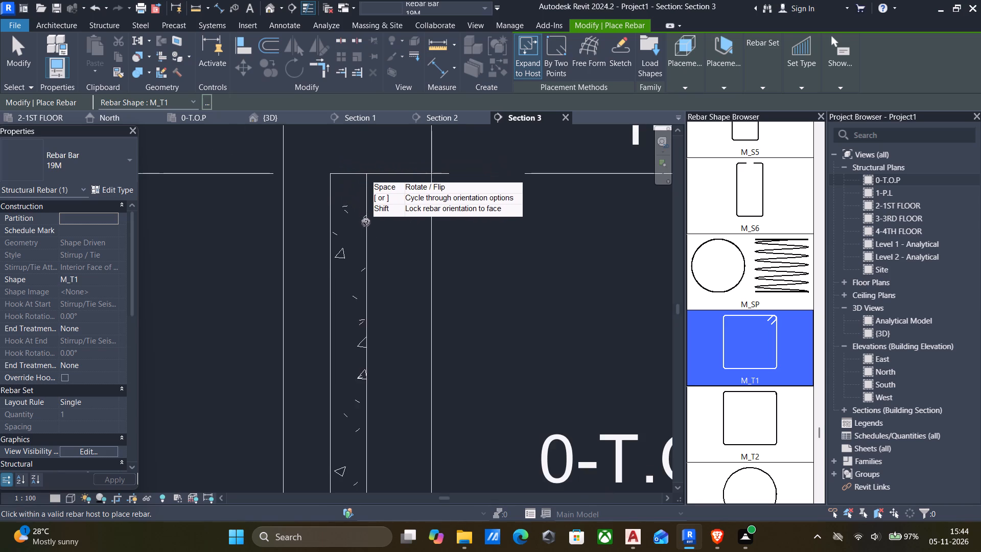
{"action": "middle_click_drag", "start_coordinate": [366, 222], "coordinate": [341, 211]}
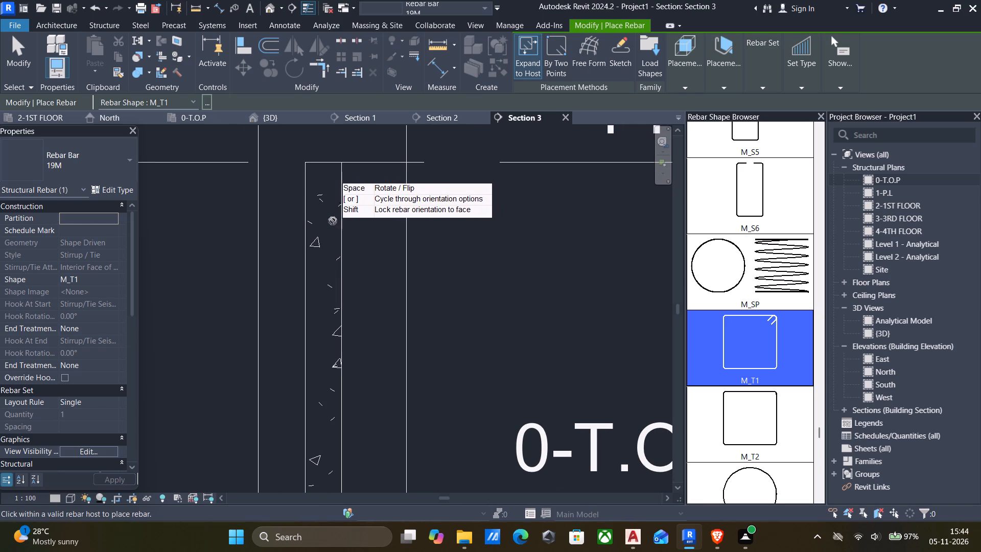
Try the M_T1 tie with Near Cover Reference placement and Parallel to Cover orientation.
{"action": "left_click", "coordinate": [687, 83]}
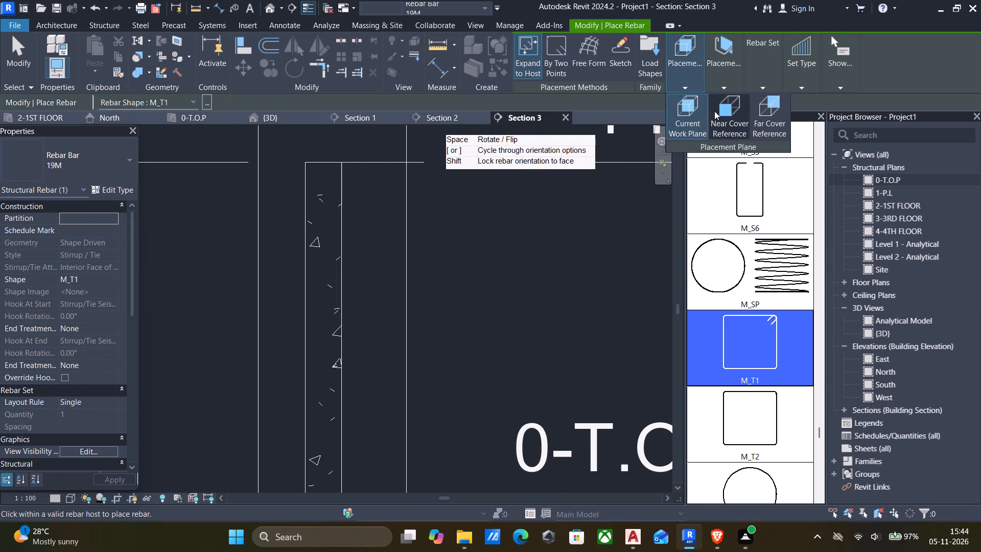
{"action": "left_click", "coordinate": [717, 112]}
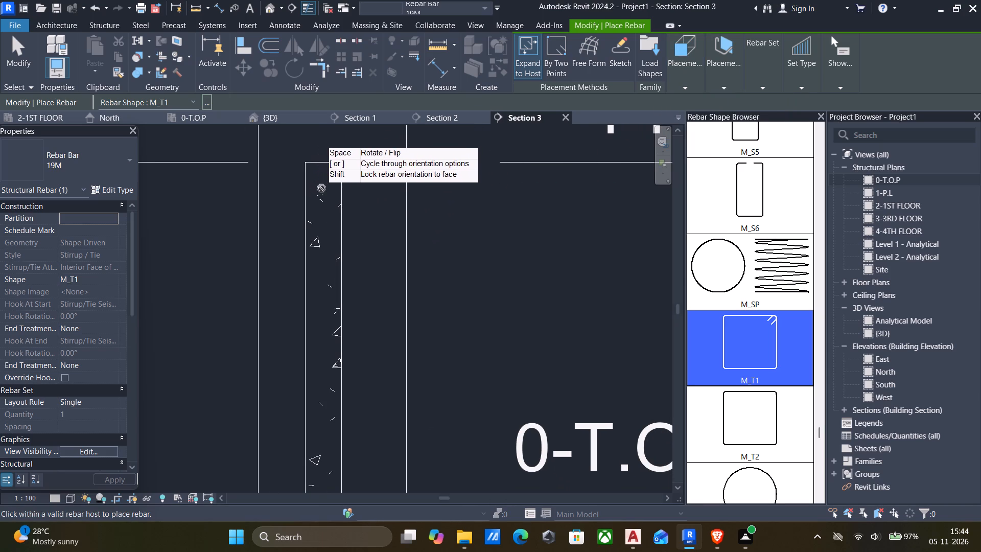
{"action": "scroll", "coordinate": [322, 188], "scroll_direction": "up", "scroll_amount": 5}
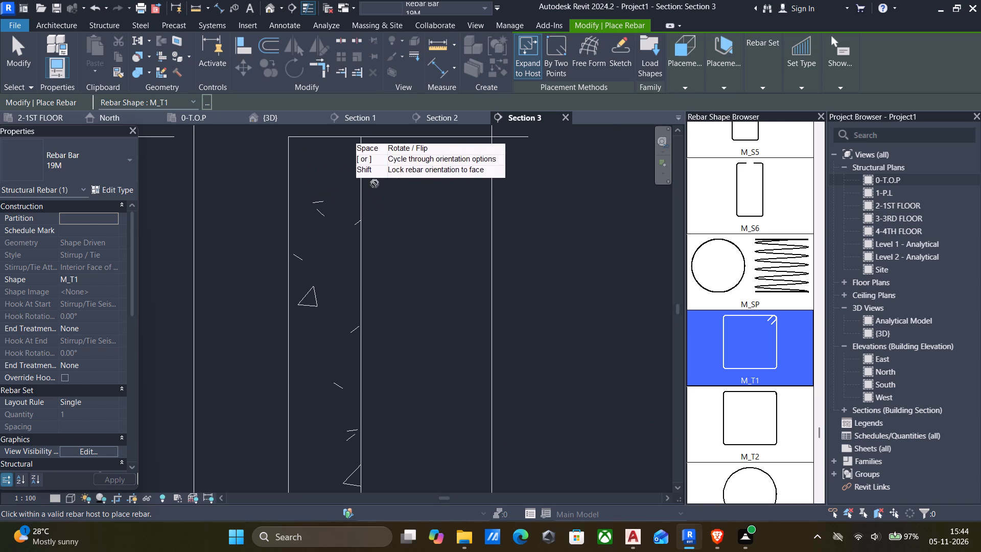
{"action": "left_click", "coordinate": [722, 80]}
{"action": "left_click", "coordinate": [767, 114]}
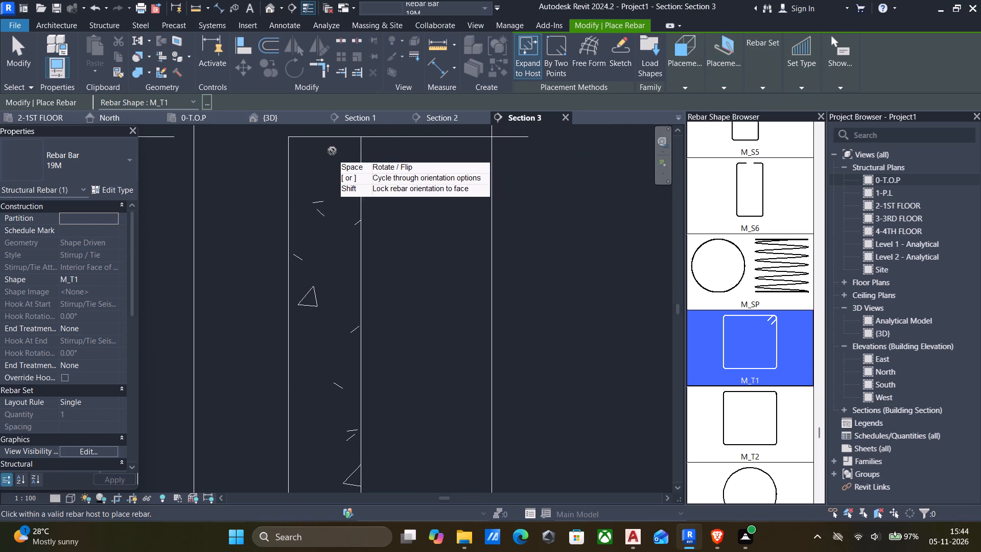
Set the M_T1 tie's orientation to Perpendicular to Cover and its placement plane to Far Cover Reference.
{"action": "left_click", "coordinate": [724, 77]}
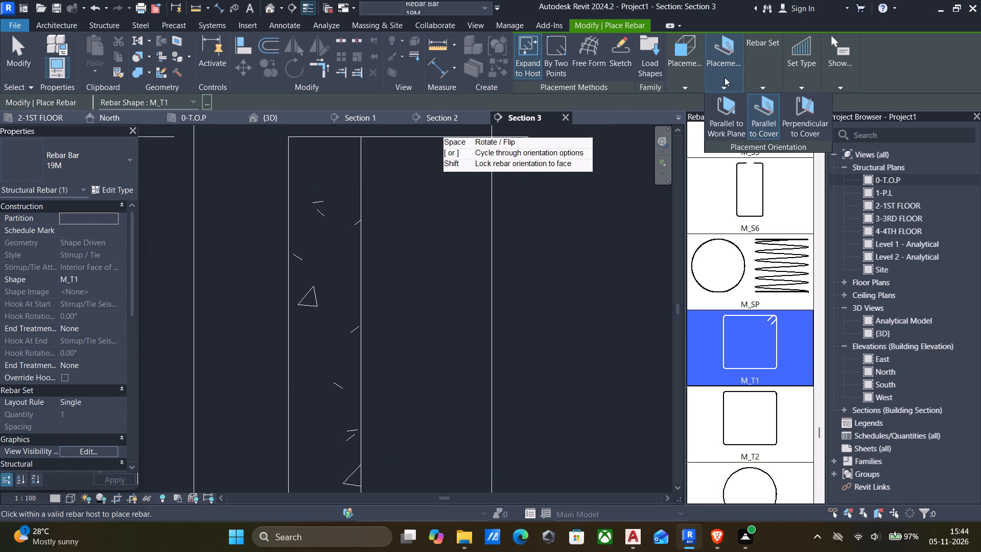
{"action": "left_click", "coordinate": [814, 119]}
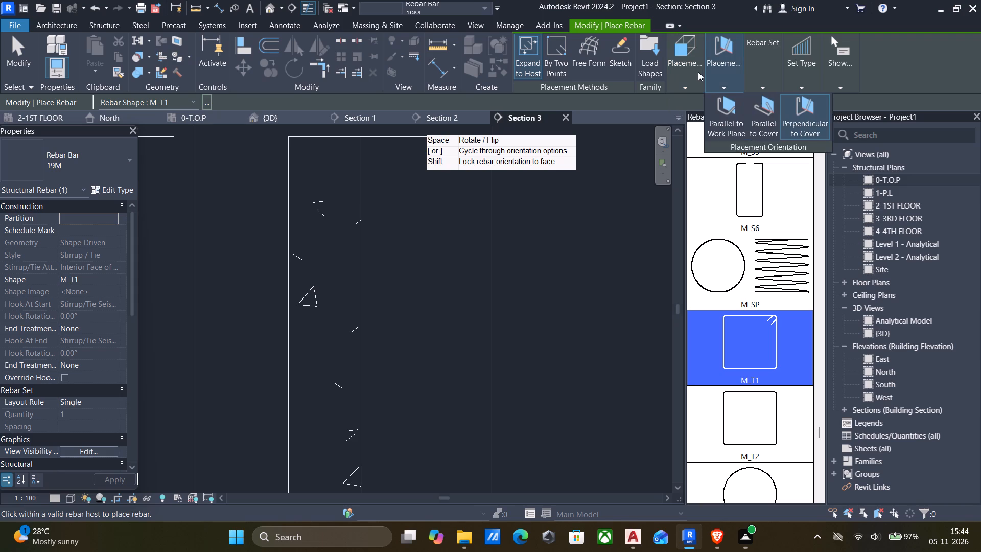
{"action": "left_click", "coordinate": [671, 62]}
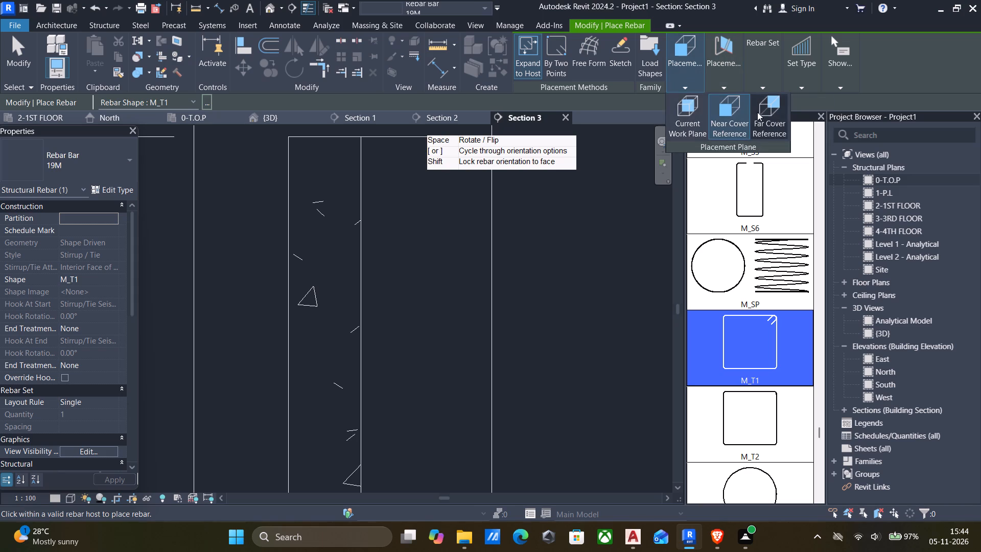
{"action": "left_click", "coordinate": [761, 113]}
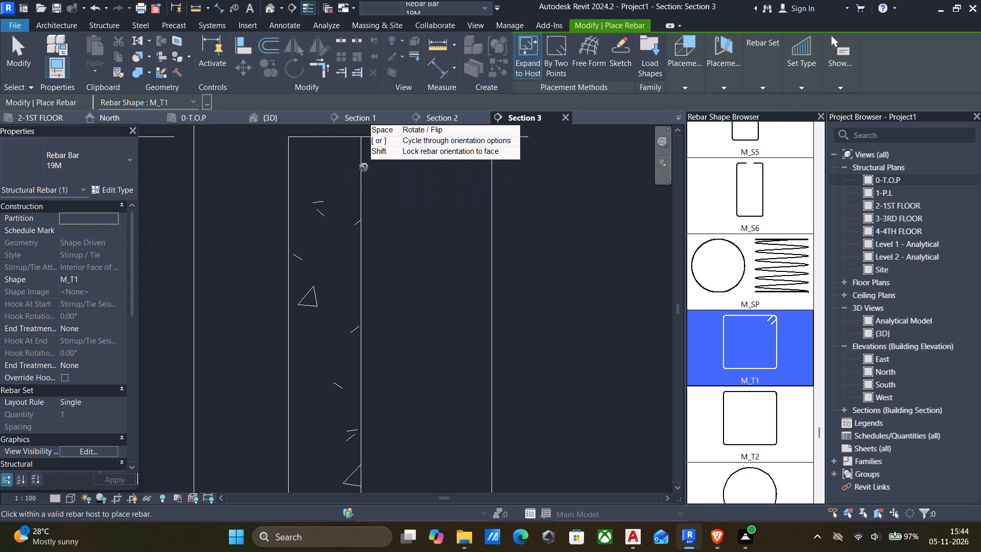
{"action": "scroll", "coordinate": [303, 252], "scroll_direction": "down", "scroll_amount": 6}
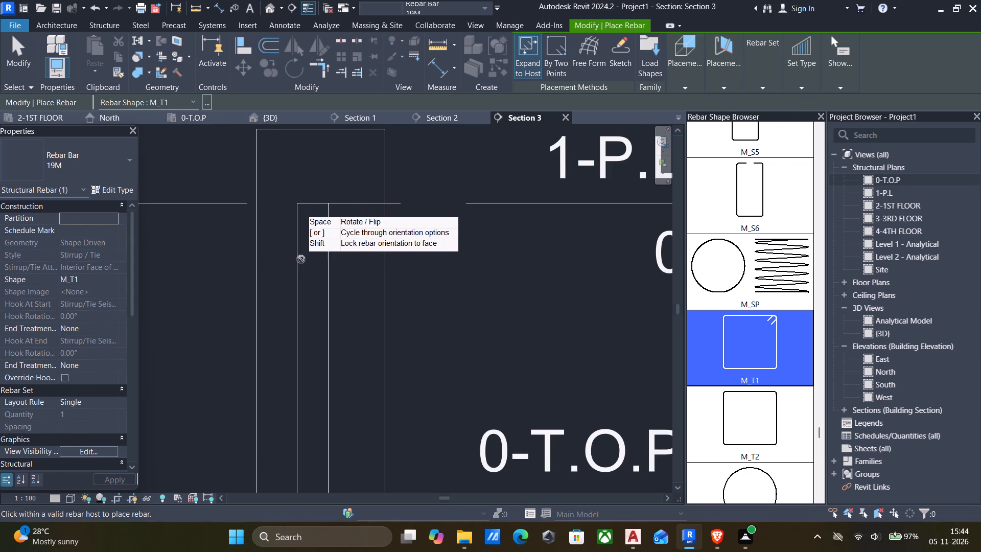
Leave rebar placement and delete the vertical M_T1 tie from the F-2 column in the 3D view.
{"action": "scroll", "coordinate": [292, 228], "scroll_direction": "down", "scroll_amount": 4}
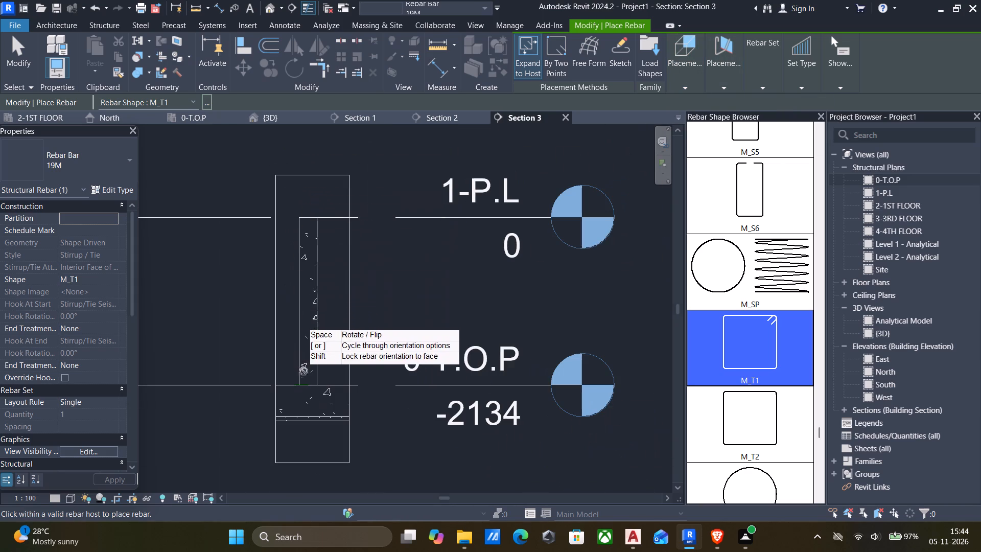
{"action": "scroll", "coordinate": [305, 374], "scroll_direction": "up", "scroll_amount": 9}
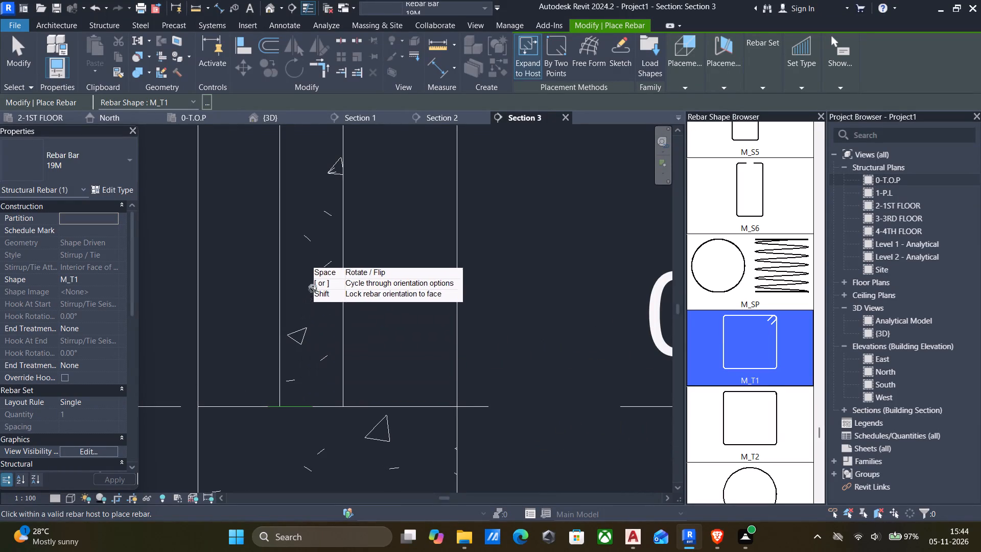
{"action": "left_click", "coordinate": [268, 7]}
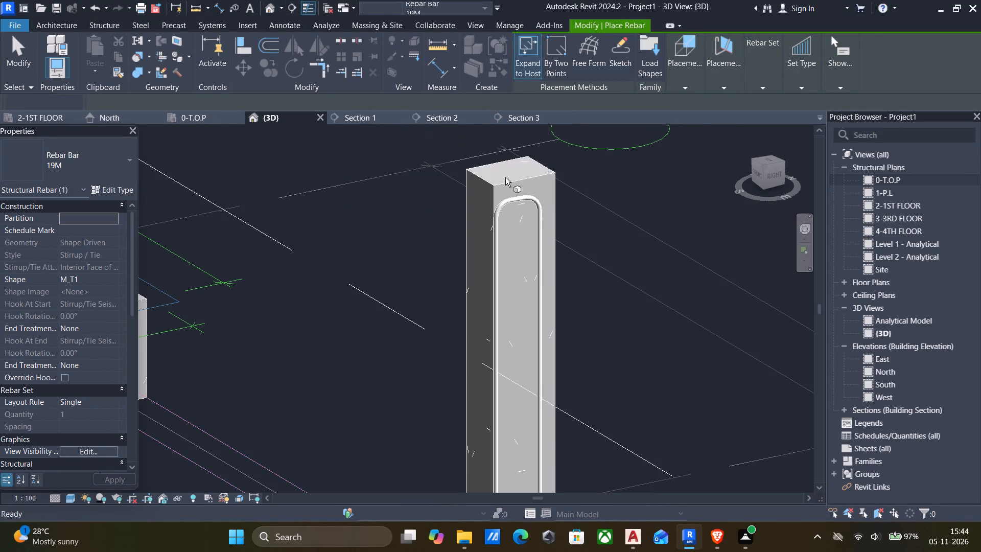
{"action": "scroll", "coordinate": [513, 224], "scroll_direction": "down", "scroll_amount": 6}
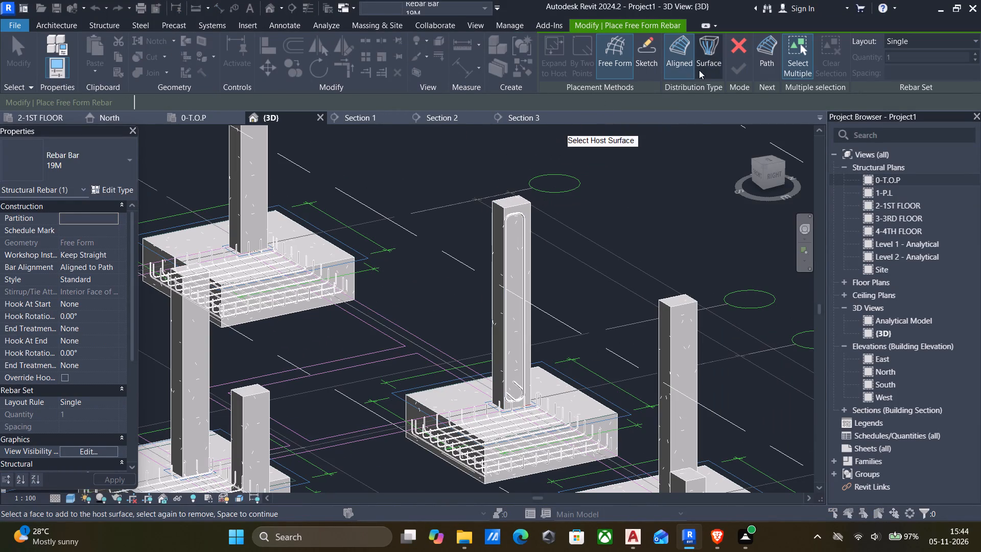
{"action": "left_click", "coordinate": [739, 42]}
{"action": "scroll", "coordinate": [501, 217], "scroll_direction": "up", "scroll_amount": 3}
{"action": "key", "text": "Escape"}
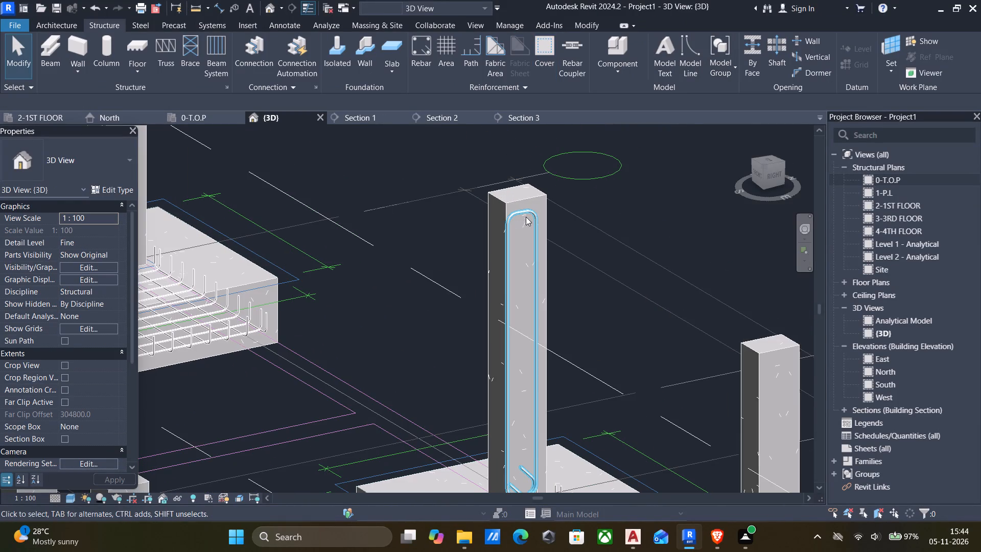
{"action": "left_click", "coordinate": [525, 213]}
{"action": "key", "text": "Delete"}
Examine the columns and footing reinforcement in the 3D view from several angles, including from the top.
{"action": "scroll", "coordinate": [512, 229], "scroll_direction": "down", "scroll_amount": 5}
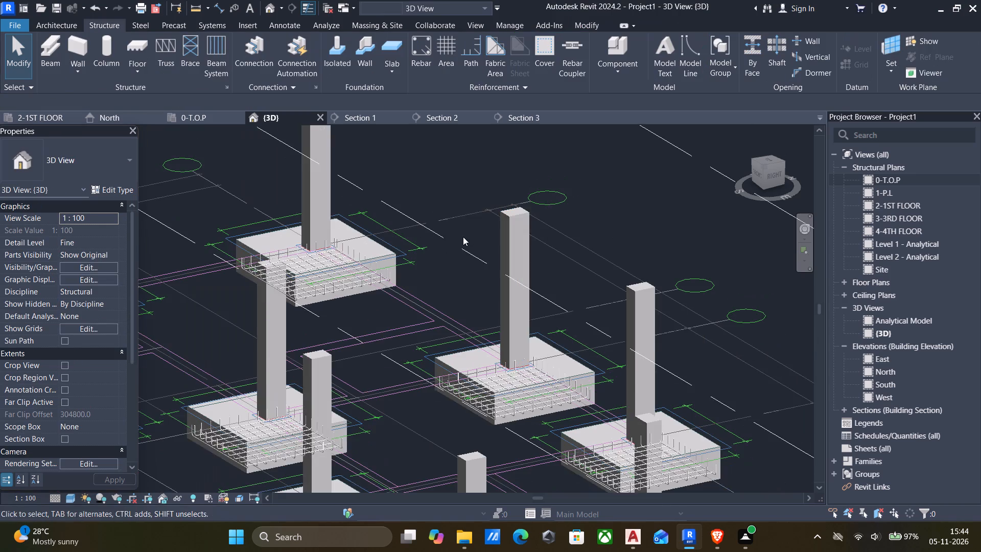
{"action": "middle_click_drag", "start_coordinate": [461, 243], "coordinate": [479, 201]}
{"action": "middle_click_drag", "start_coordinate": [504, 282], "coordinate": [574, 247], "text": "shift"}
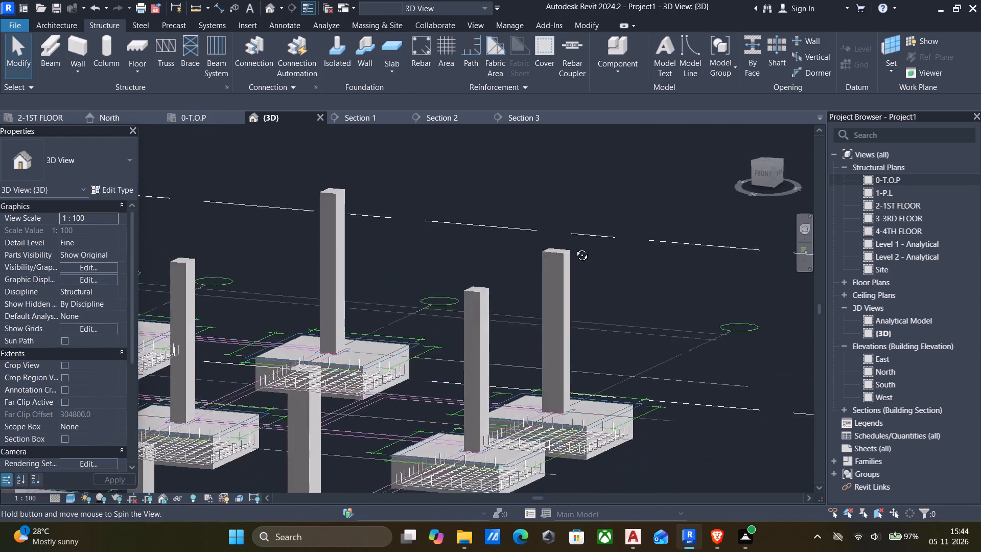
{"action": "middle_click_drag", "start_coordinate": [574, 247], "coordinate": [547, 310], "text": "shift"}
{"action": "middle_click_drag", "start_coordinate": [544, 235], "coordinate": [471, 265]}
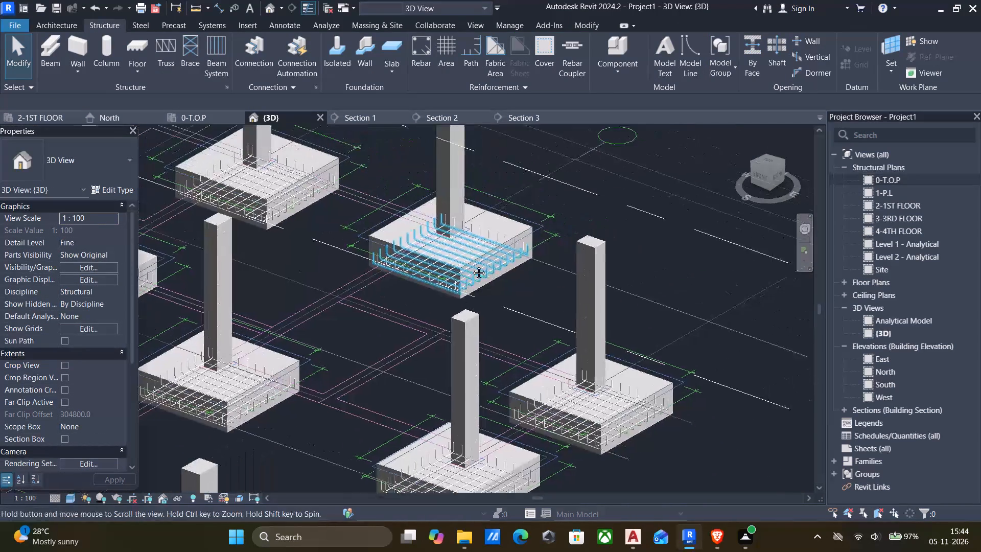
{"action": "middle_click_drag", "start_coordinate": [471, 265], "coordinate": [454, 271]}
{"action": "scroll", "coordinate": [489, 235], "scroll_direction": "up", "scroll_amount": 11}
{"action": "middle_click_drag", "start_coordinate": [385, 247], "coordinate": [533, 285]}
{"action": "scroll", "coordinate": [533, 285], "scroll_direction": "down", "scroll_amount": 4}
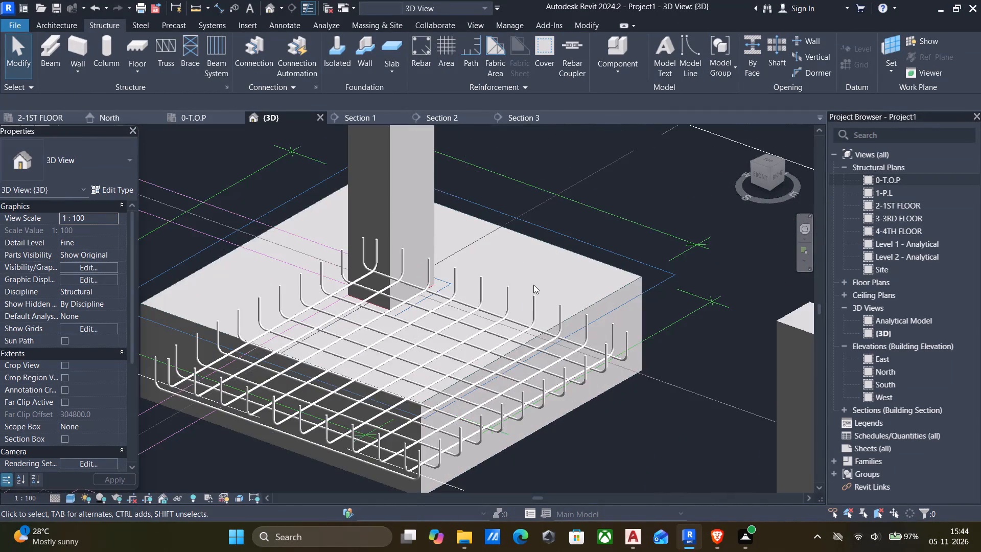
{"action": "scroll", "coordinate": [533, 285], "scroll_direction": "down", "scroll_amount": 7}
{"action": "left_click", "coordinate": [771, 160]}
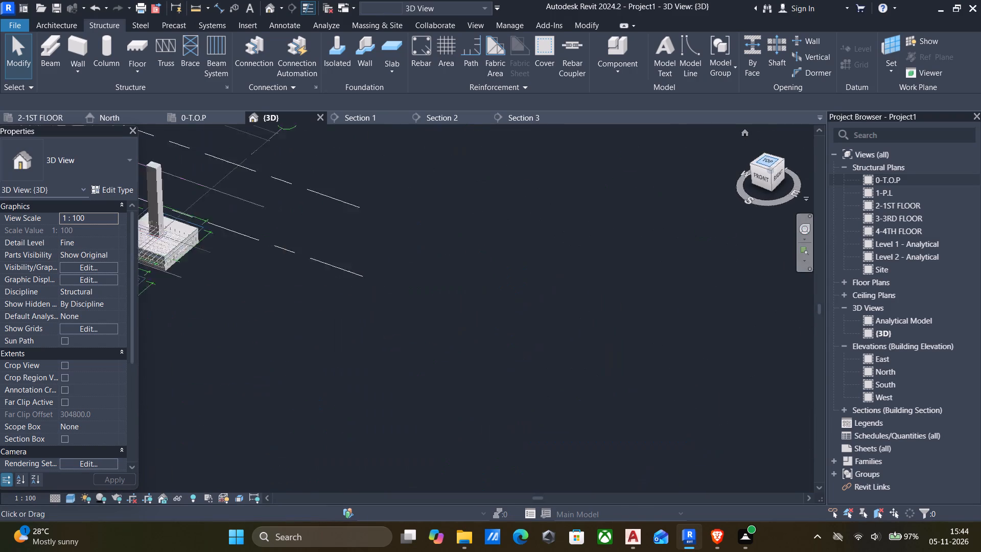
{"action": "scroll", "coordinate": [424, 245], "scroll_direction": "up", "scroll_amount": 10}
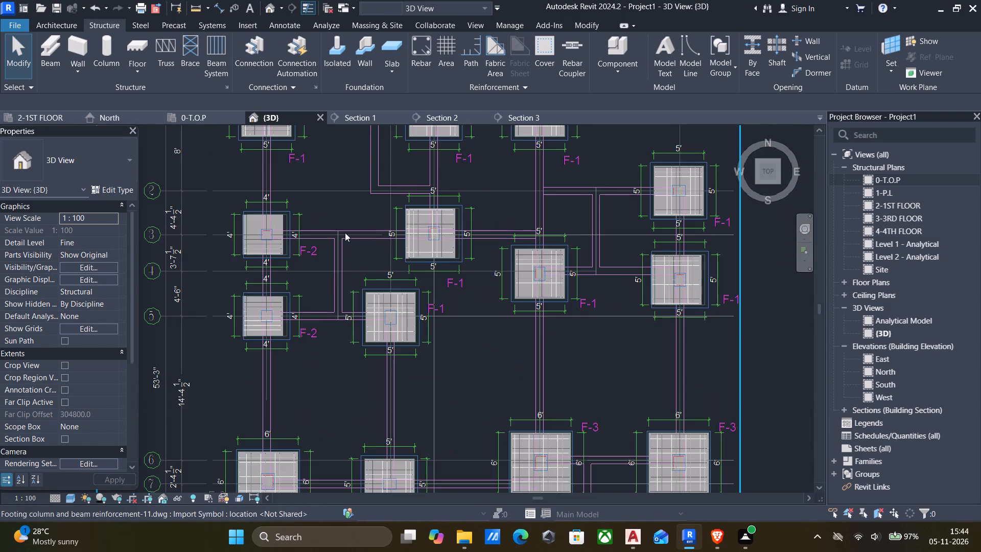
{"action": "middle_click_drag", "start_coordinate": [318, 230], "coordinate": [429, 244]}
{"action": "scroll", "coordinate": [344, 246], "scroll_direction": "up", "scroll_amount": 16}
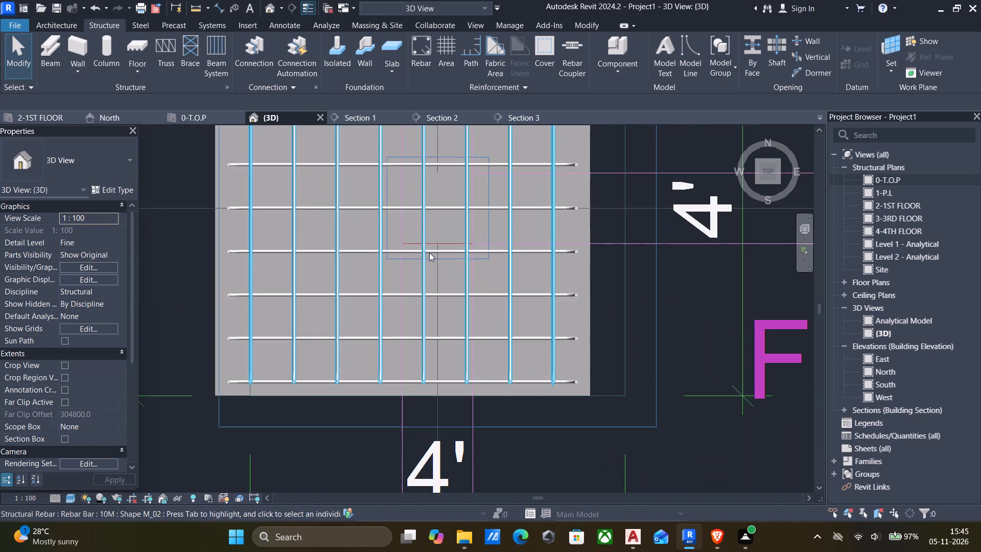
{"action": "scroll", "coordinate": [450, 261], "scroll_direction": "down", "scroll_amount": 13}
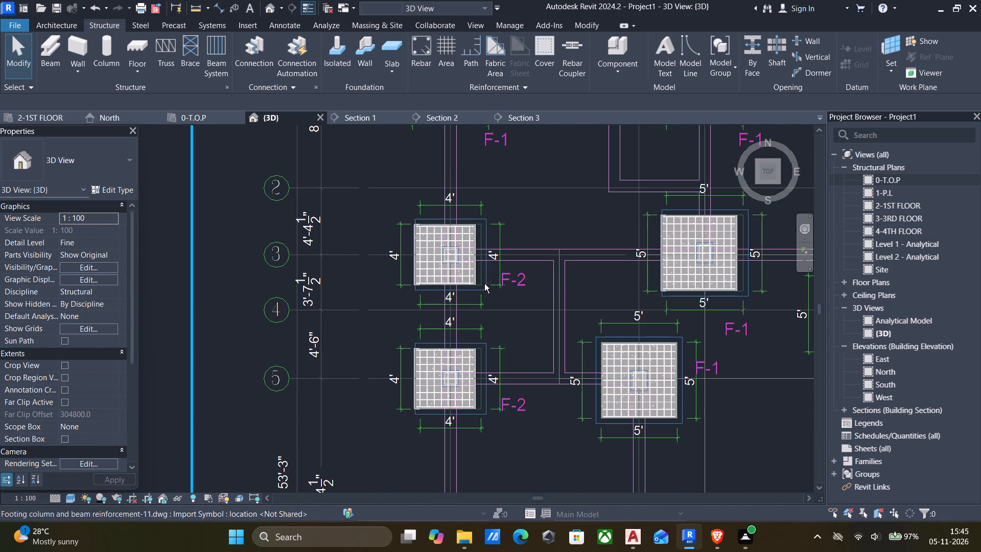
{"action": "middle_click_drag", "start_coordinate": [539, 274], "coordinate": [511, 210], "text": "shift"}
{"action": "middle_click_drag", "start_coordinate": [527, 294], "coordinate": [501, 247], "text": "shift"}
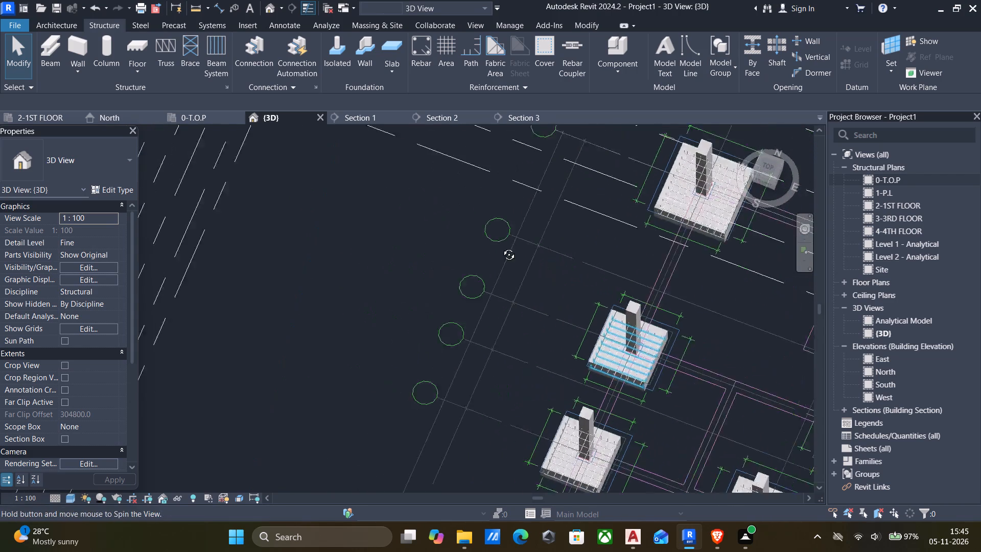
{"action": "middle_click_drag", "start_coordinate": [501, 247], "coordinate": [498, 244], "text": "shift"}
{"action": "middle_click_drag", "start_coordinate": [544, 329], "coordinate": [351, 243]}
{"action": "middle_click_drag", "start_coordinate": [439, 348], "coordinate": [427, 277], "text": "shift"}
{"action": "middle_click_drag", "start_coordinate": [453, 341], "coordinate": [346, 256]}
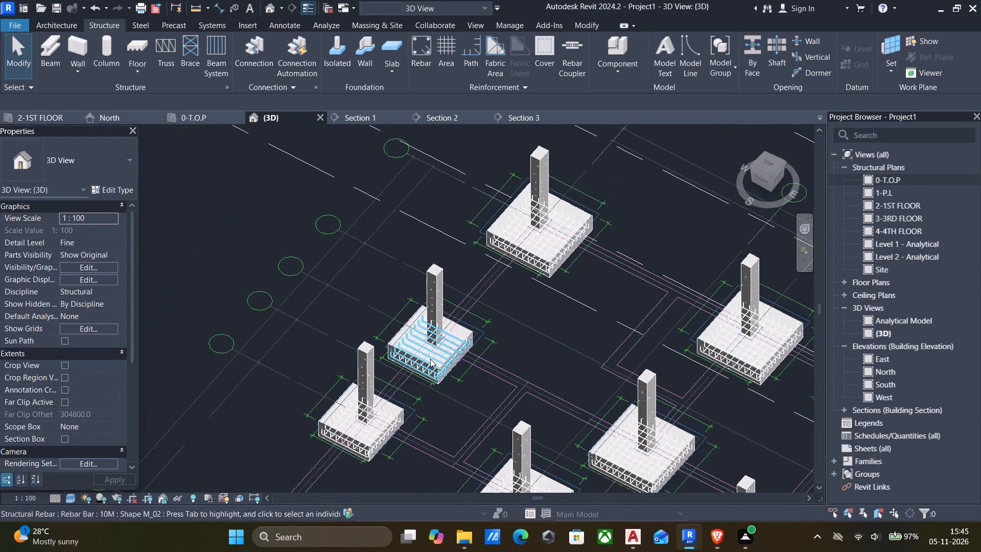
{"action": "middle_click_drag", "start_coordinate": [430, 359], "coordinate": [395, 301]}
{"action": "middle_click_drag", "start_coordinate": [426, 326], "coordinate": [414, 296]}
Draw a horizontal building section through the F-1 column on grid 5 in the 0-T.O.P structural plan.
{"action": "left_click", "coordinate": [450, 265]}
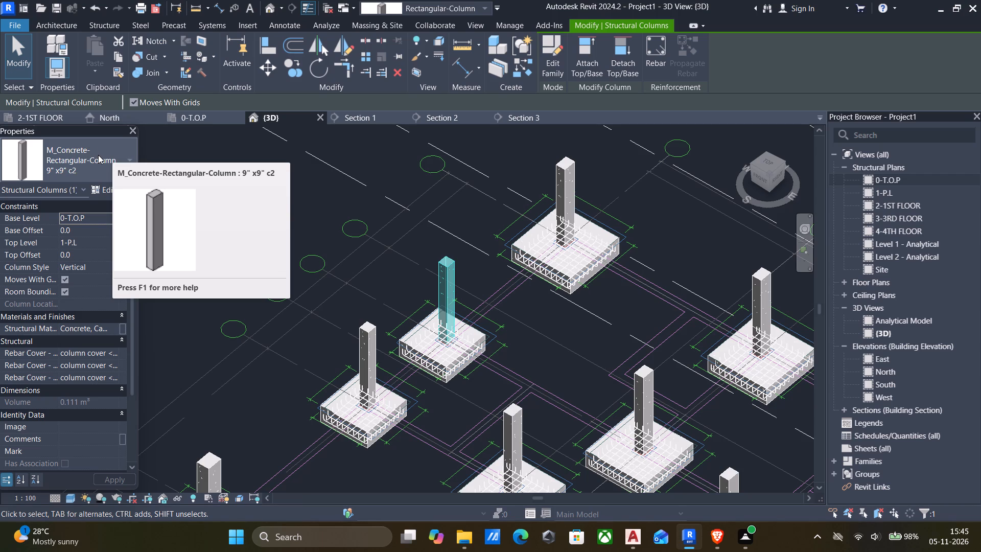
{"action": "left_click", "coordinate": [444, 272]}
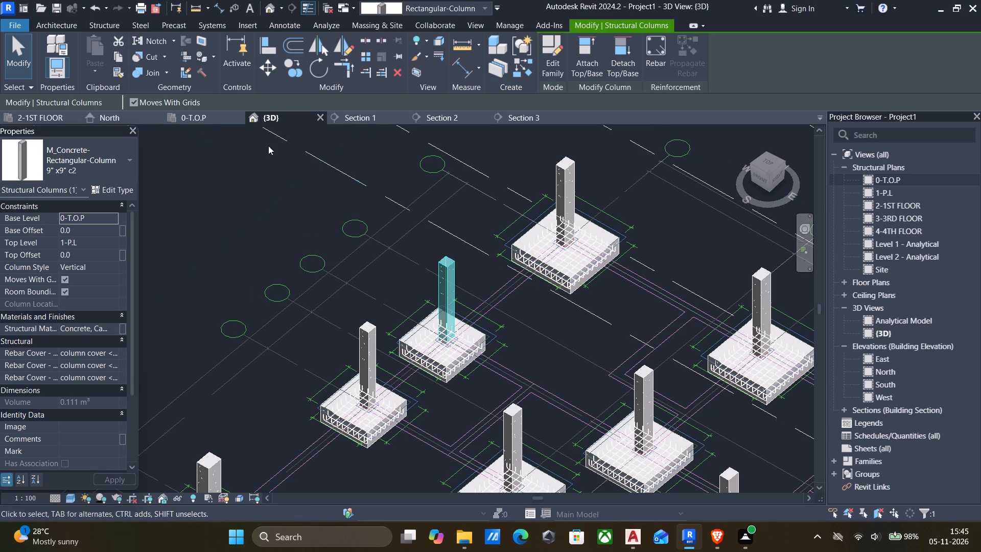
{"action": "double_click", "coordinate": [870, 179]}
{"action": "scroll", "coordinate": [596, 233], "scroll_direction": "down", "scroll_amount": 8}
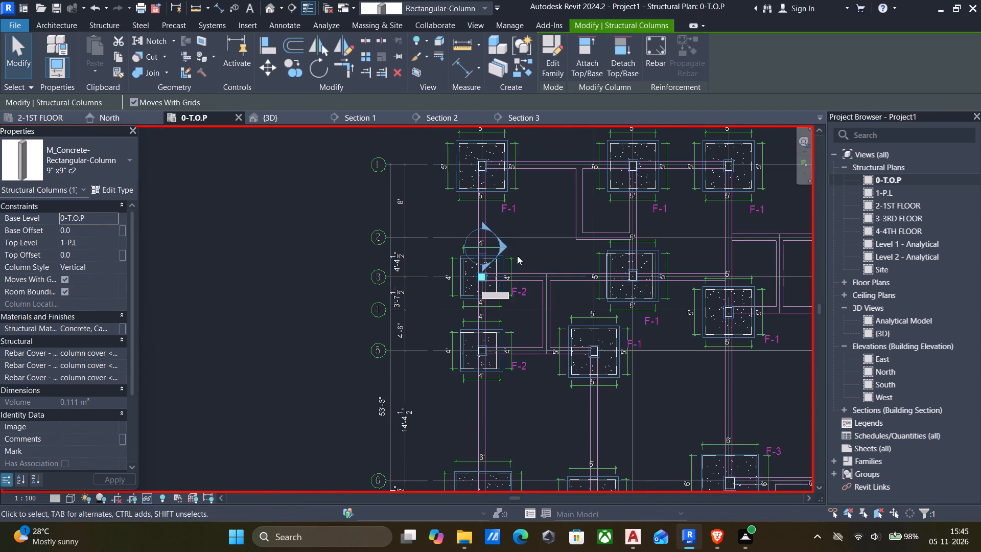
{"action": "left_click", "coordinate": [289, 6]}
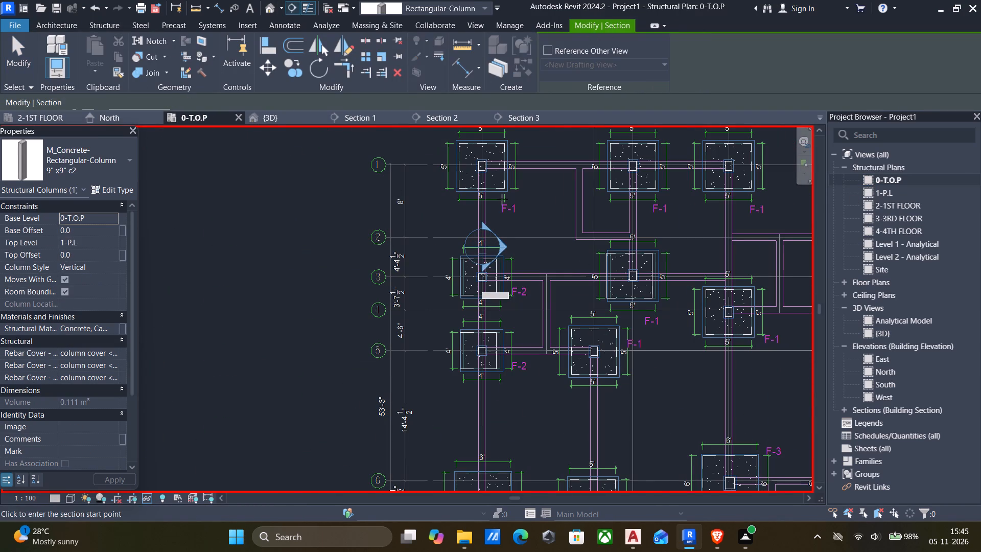
{"action": "scroll", "coordinate": [590, 354], "scroll_direction": "up", "scroll_amount": 15}
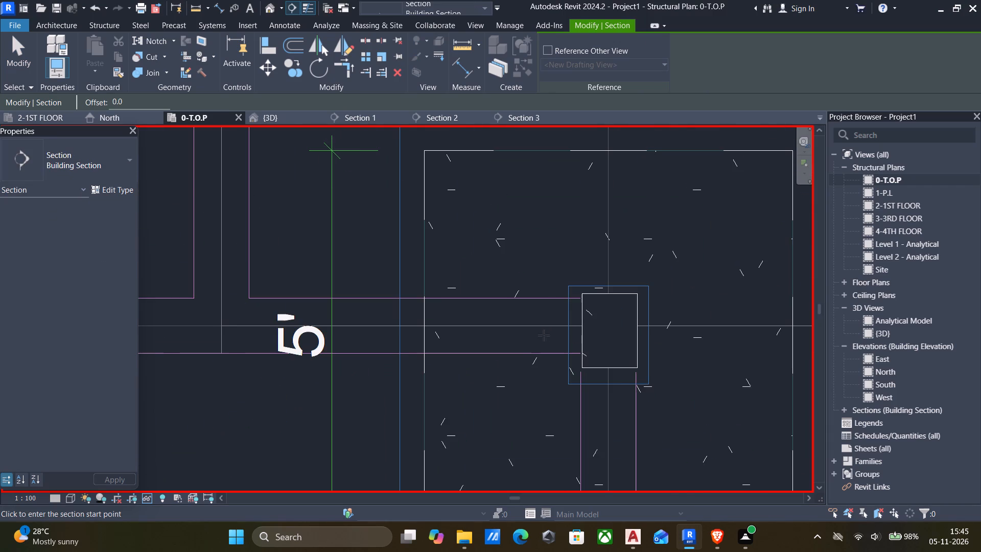
{"action": "left_click", "coordinate": [525, 335]}
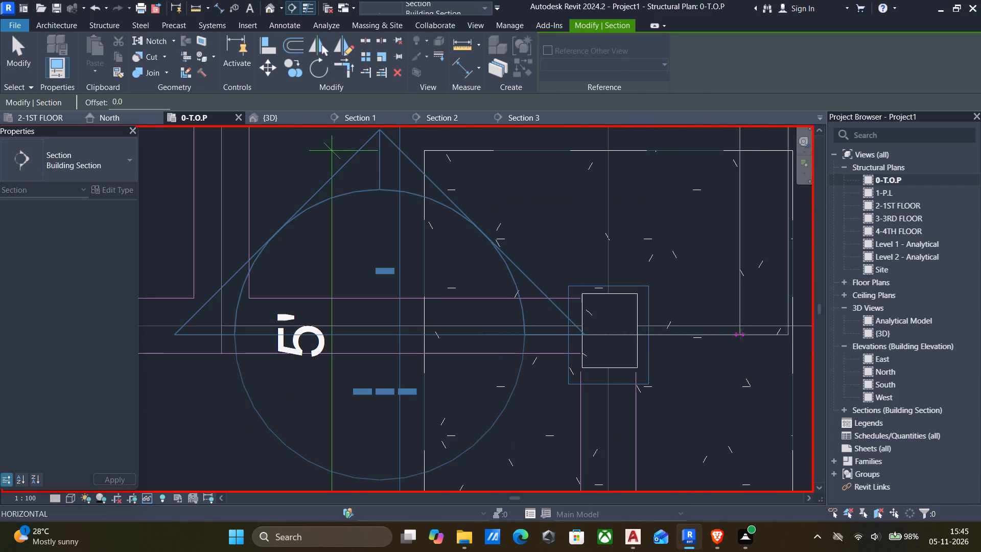
{"action": "left_click", "coordinate": [751, 334]}
Reduce the new section's far clip offset to about 561 mm and extend its crop width beyond the F-1 footing.
{"action": "scroll", "coordinate": [737, 333], "scroll_direction": "down", "scroll_amount": 7}
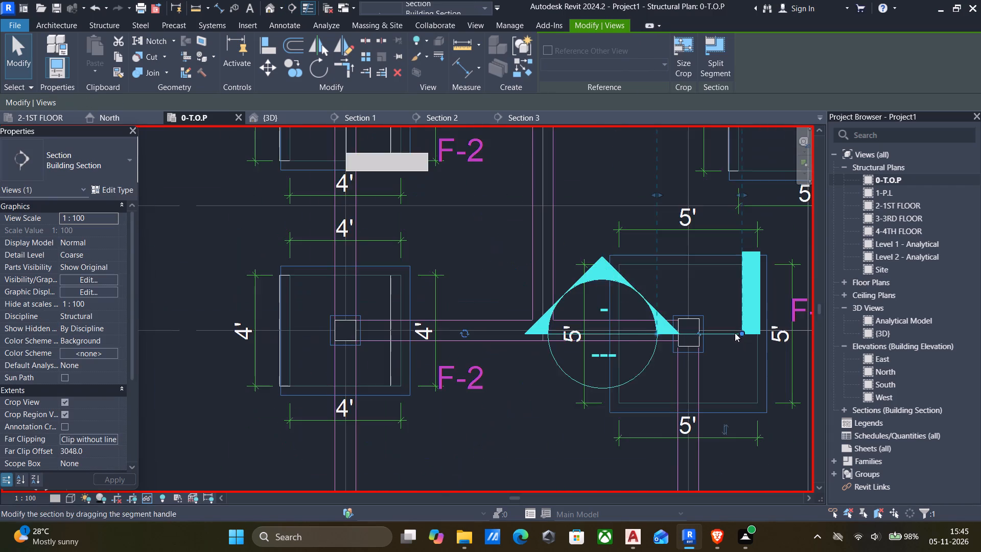
{"action": "middle_click_drag", "start_coordinate": [733, 331], "coordinate": [540, 376]}
{"action": "scroll", "coordinate": [545, 353], "scroll_direction": "down", "scroll_amount": 5}
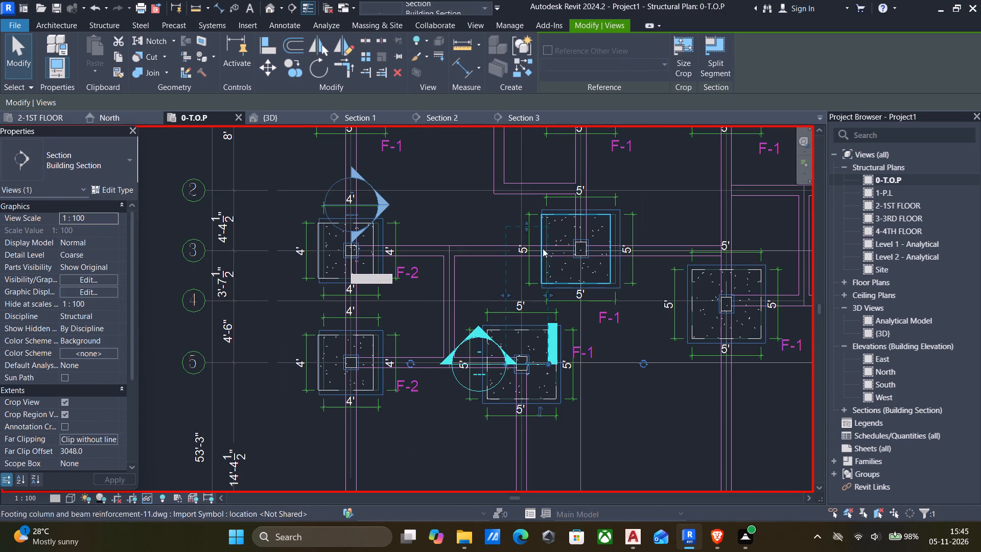
{"action": "left_click_drag", "start_coordinate": [529, 228], "coordinate": [526, 309]}
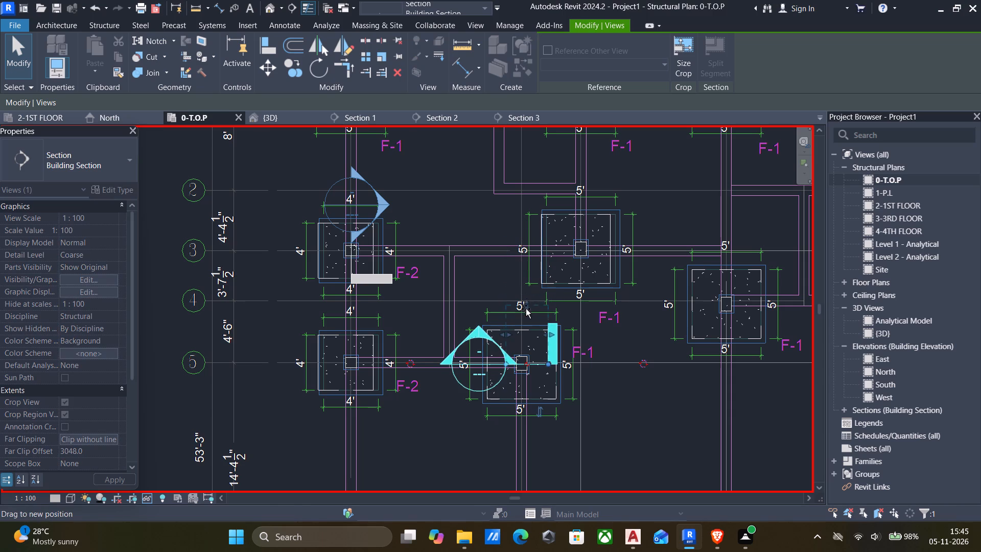
{"action": "left_click_drag", "start_coordinate": [526, 309], "coordinate": [529, 340]}
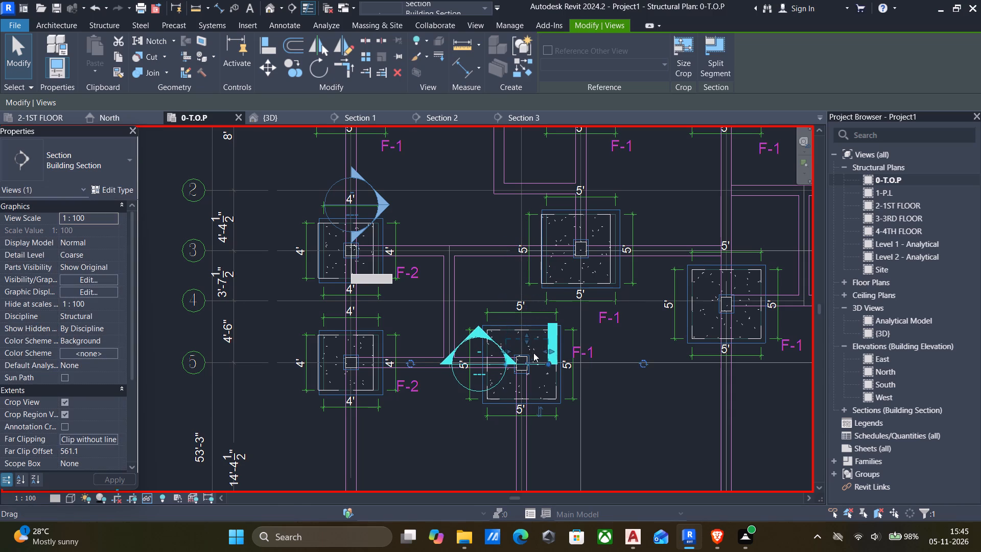
{"action": "scroll", "coordinate": [552, 356], "scroll_direction": "up", "scroll_amount": 2}
{"action": "left_click_drag", "start_coordinate": [551, 350], "coordinate": [600, 350]}
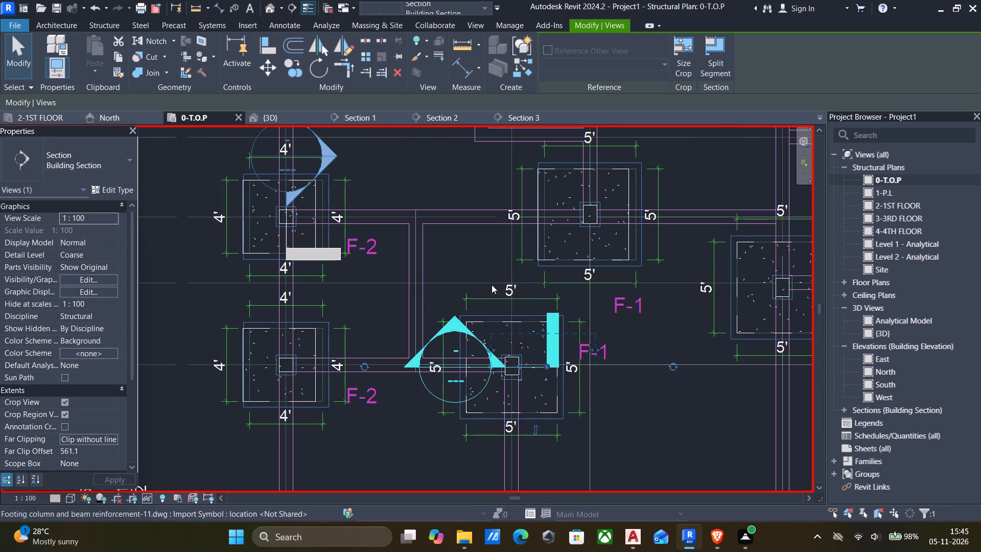
Go to the new section's view and set the F-1 column's rebar cover to column cover <40 mm>.
{"action": "right_click", "coordinate": [557, 355]}
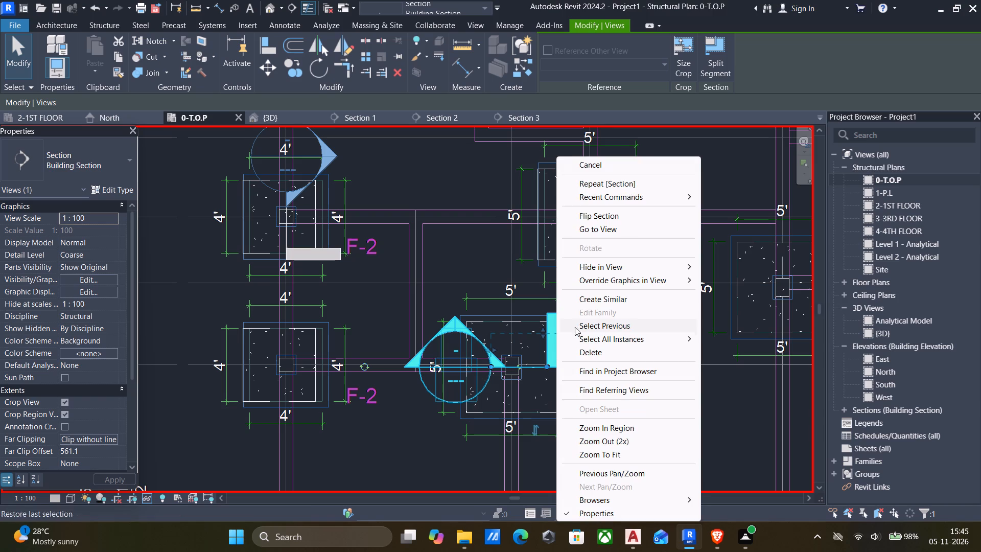
{"action": "left_click", "coordinate": [586, 228]}
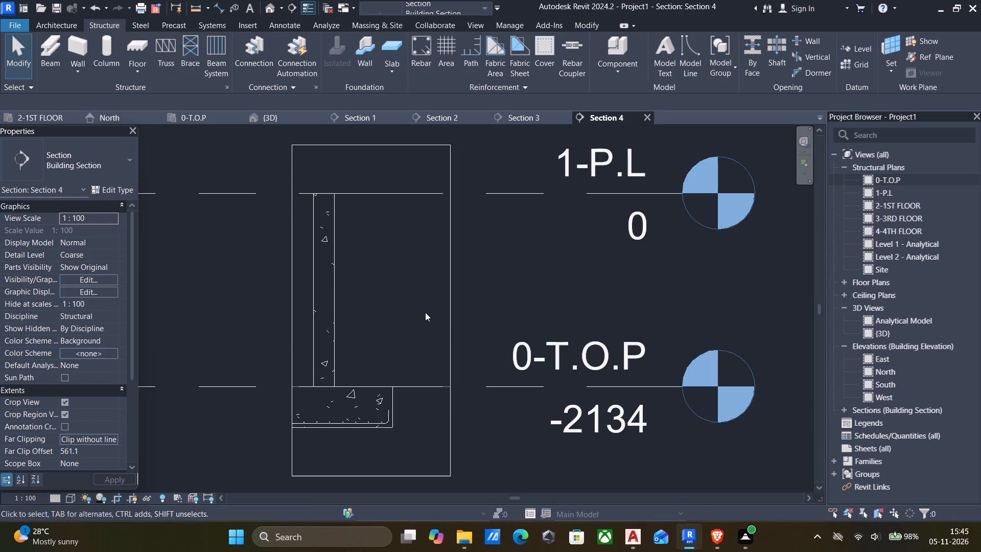
{"action": "scroll", "coordinate": [344, 417], "scroll_direction": "up", "scroll_amount": 4}
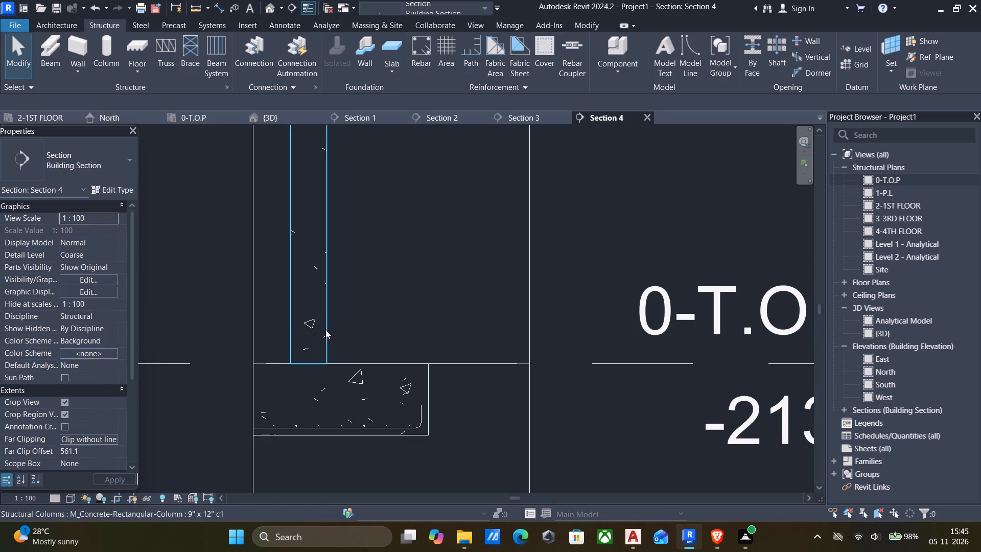
{"action": "scroll", "coordinate": [323, 328], "scroll_direction": "up", "scroll_amount": 1}
{"action": "middle_click_drag", "start_coordinate": [323, 328], "coordinate": [346, 379]}
{"action": "scroll", "coordinate": [351, 380], "scroll_direction": "down", "scroll_amount": 6}
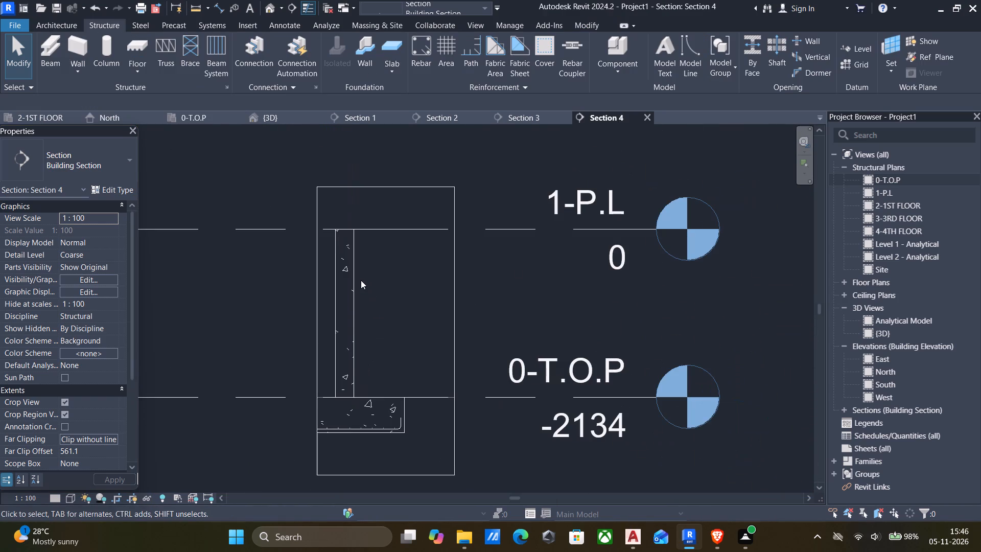
{"action": "left_click", "coordinate": [538, 42]}
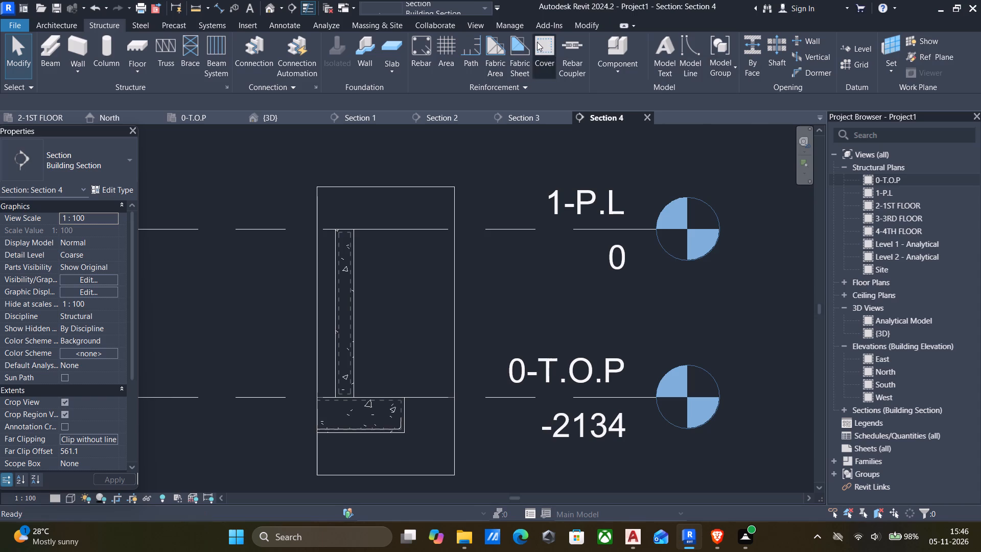
{"action": "left_click", "coordinate": [354, 282]}
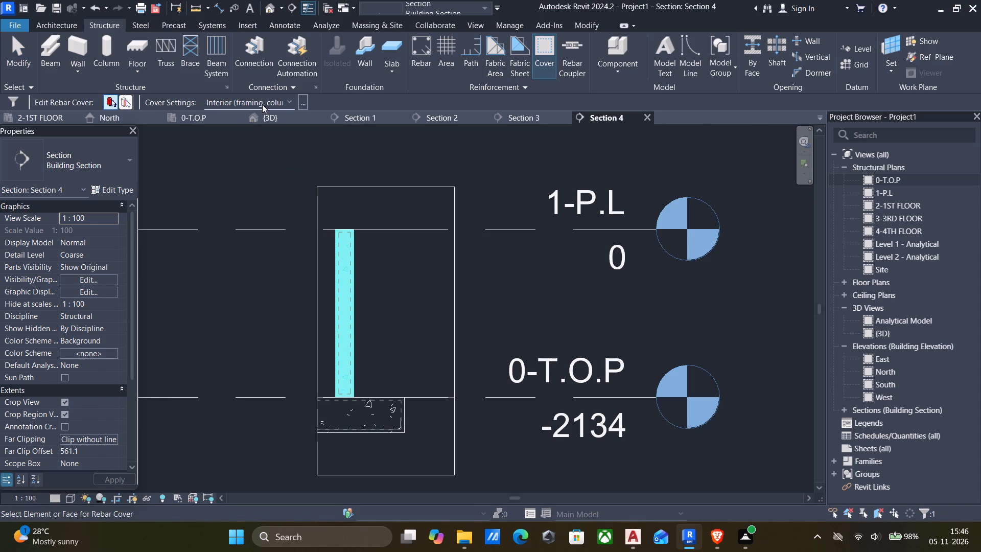
{"action": "left_click", "coordinate": [261, 104]}
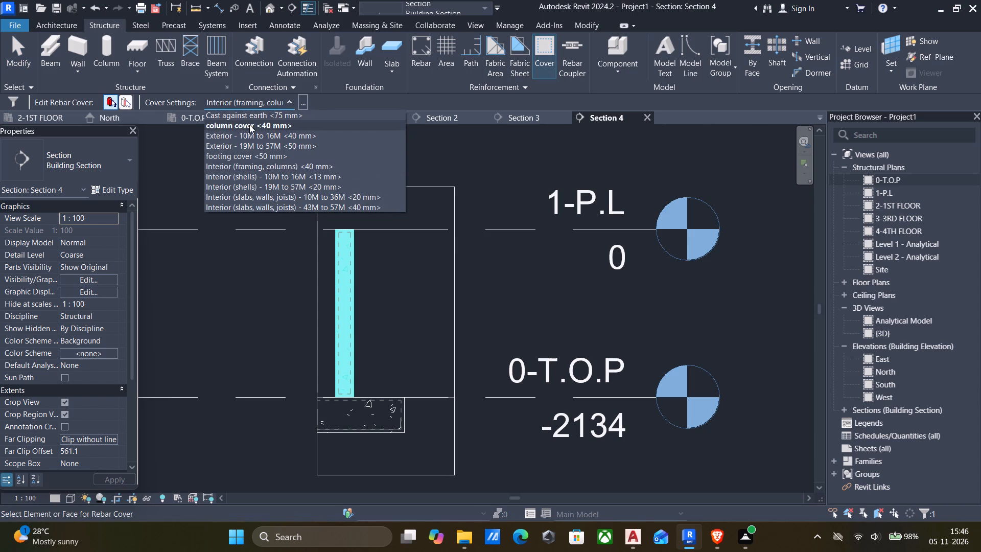
{"action": "left_click", "coordinate": [249, 125]}
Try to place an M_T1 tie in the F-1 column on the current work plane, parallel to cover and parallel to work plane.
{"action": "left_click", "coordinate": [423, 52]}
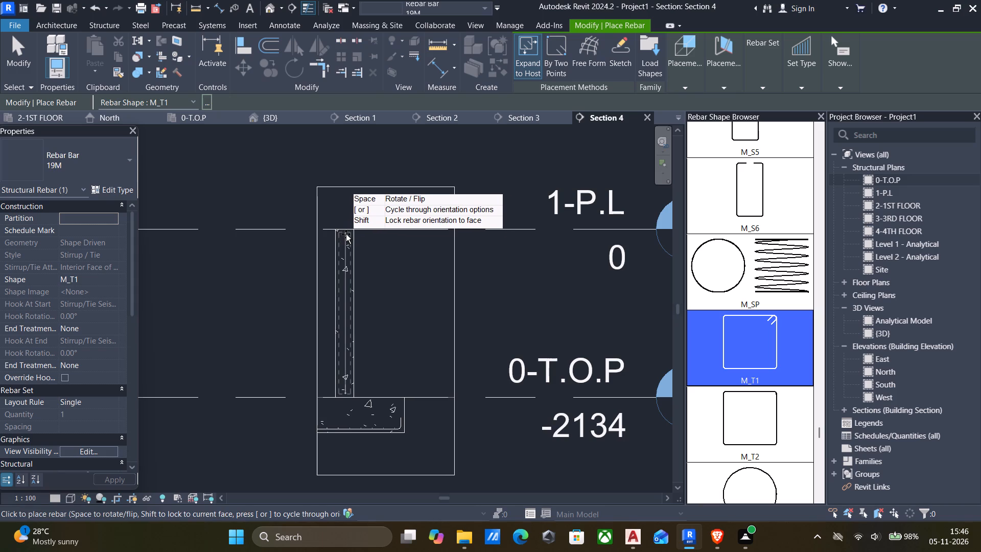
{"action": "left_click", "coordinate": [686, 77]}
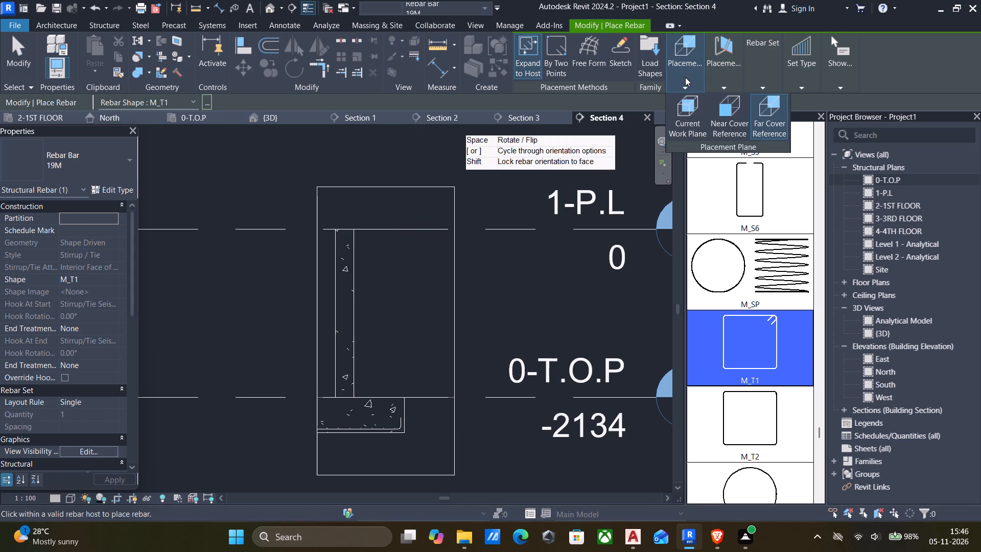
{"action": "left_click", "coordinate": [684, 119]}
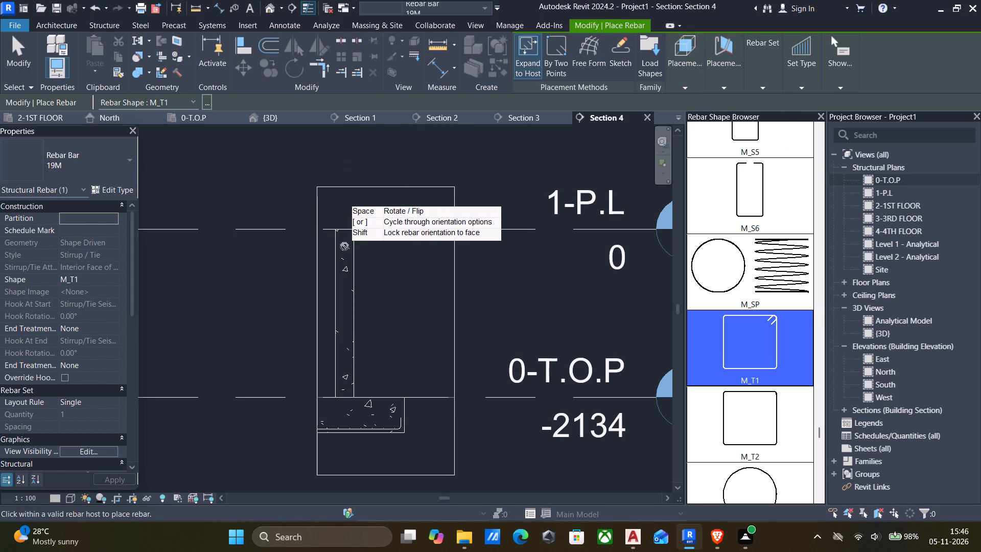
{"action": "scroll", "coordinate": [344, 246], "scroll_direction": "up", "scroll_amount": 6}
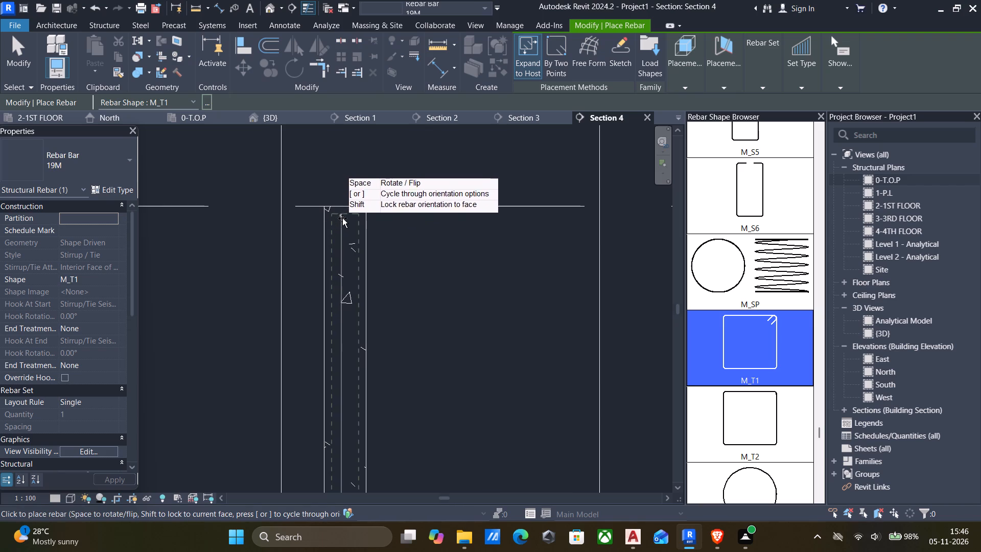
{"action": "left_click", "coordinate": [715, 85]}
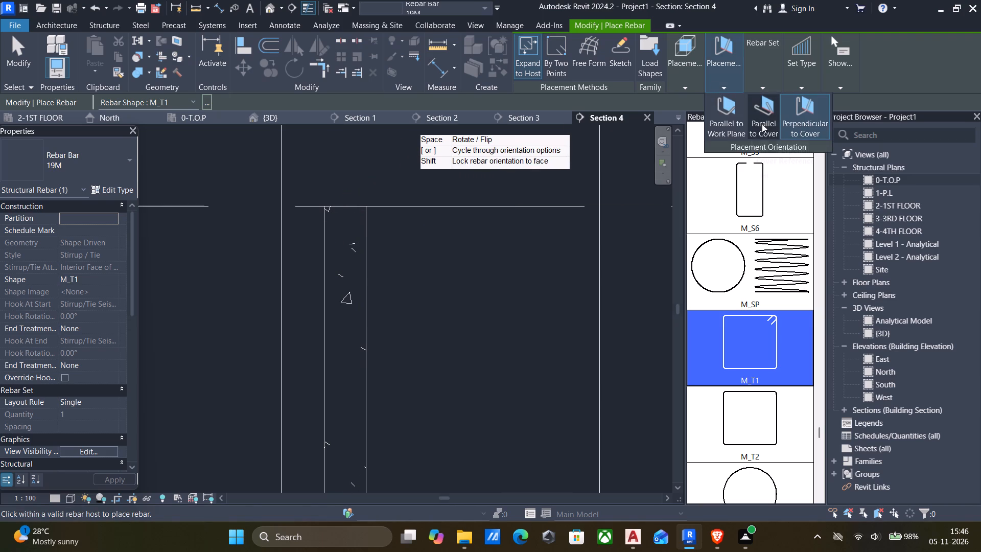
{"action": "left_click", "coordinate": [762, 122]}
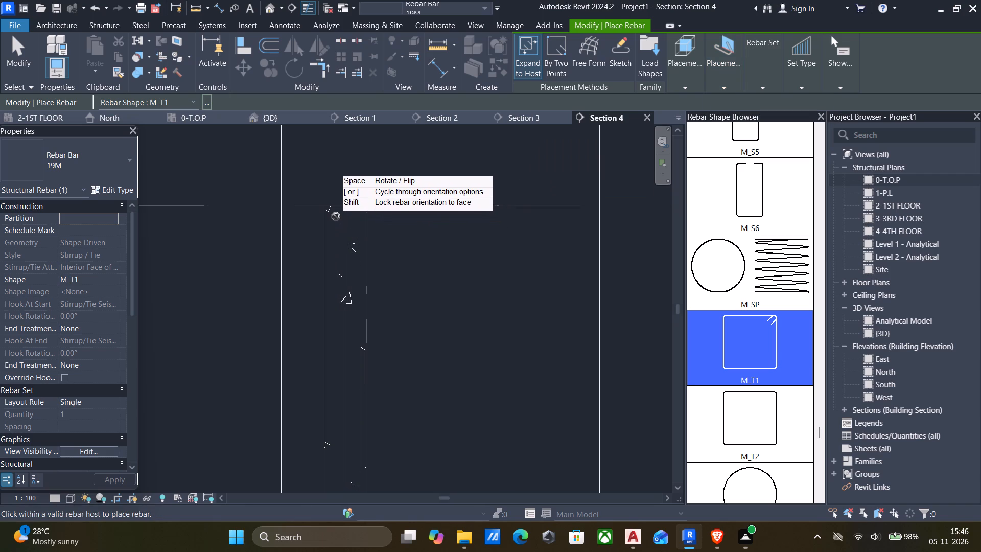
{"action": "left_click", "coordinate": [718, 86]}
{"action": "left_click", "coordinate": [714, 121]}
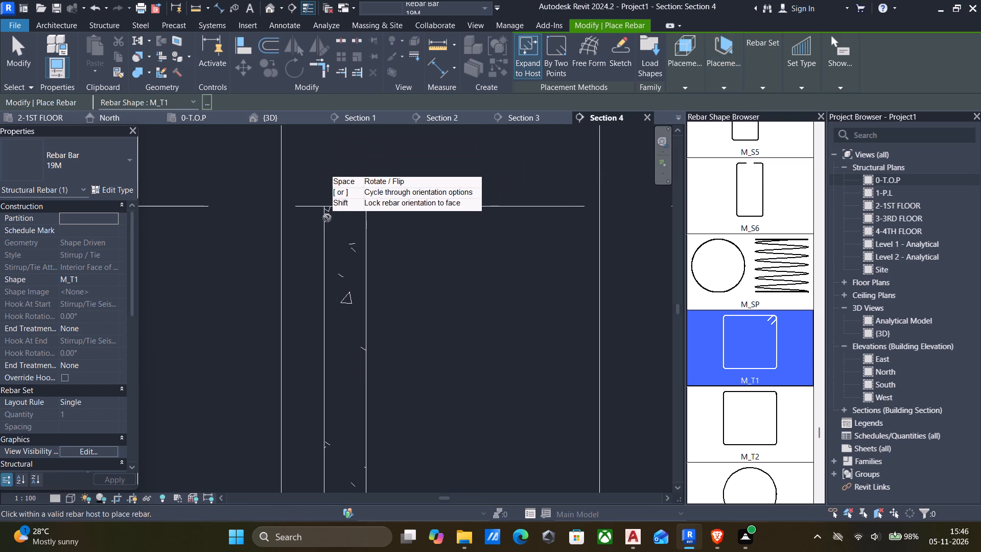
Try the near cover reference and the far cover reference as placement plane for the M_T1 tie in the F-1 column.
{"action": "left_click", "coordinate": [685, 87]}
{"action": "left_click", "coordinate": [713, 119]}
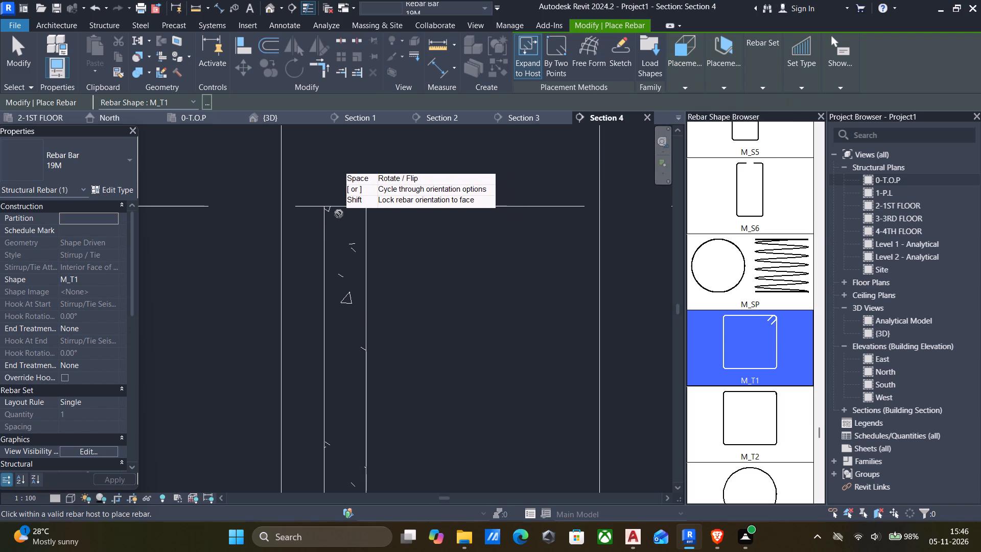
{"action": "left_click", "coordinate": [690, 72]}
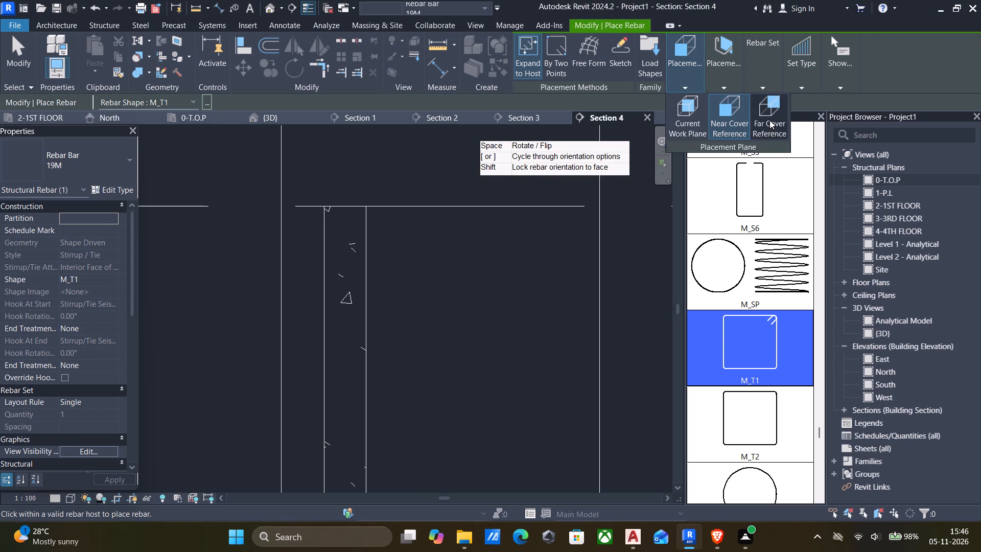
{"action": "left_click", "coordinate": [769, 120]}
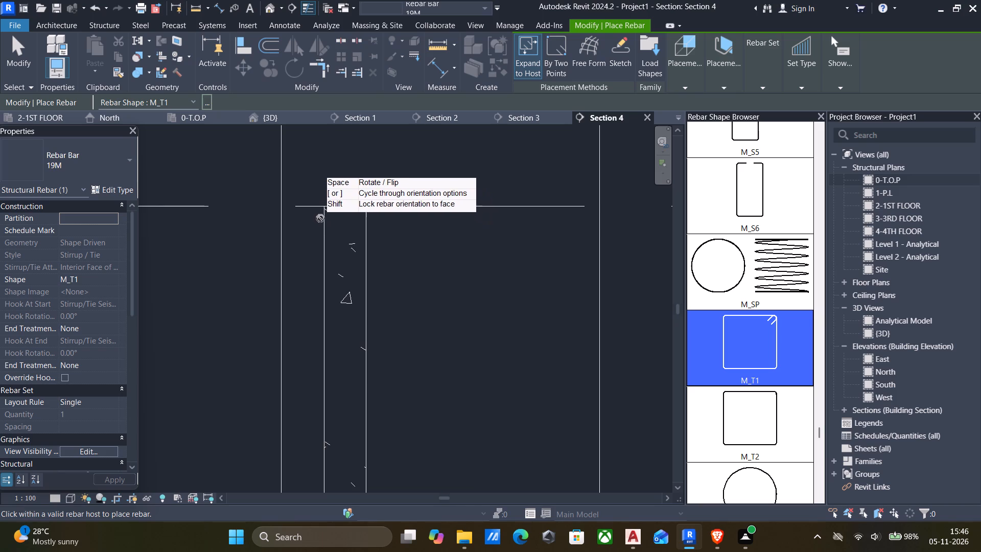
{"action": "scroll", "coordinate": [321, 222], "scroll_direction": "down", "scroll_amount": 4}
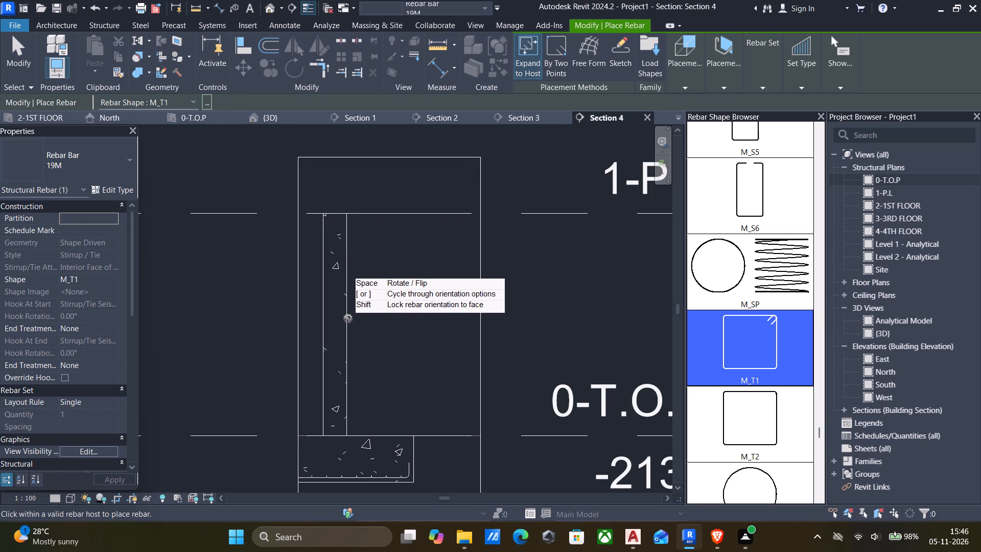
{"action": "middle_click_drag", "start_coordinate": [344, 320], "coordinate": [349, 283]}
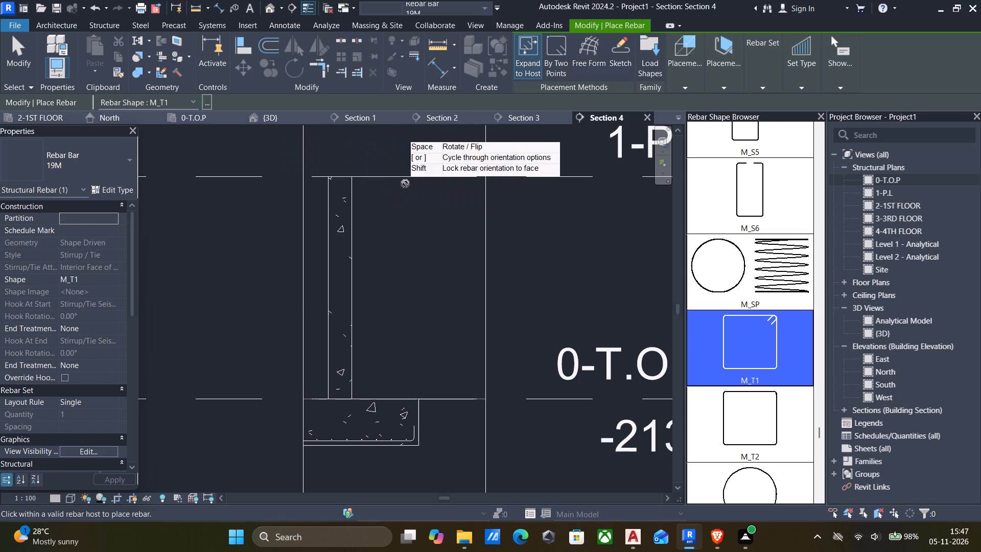
Leave rebar placement, switch to the default 3D view and close all inactive views.
{"action": "left_click", "coordinate": [268, 8]}
{"action": "middle_click_drag", "start_coordinate": [433, 318], "coordinate": [375, 302]}
{"action": "key", "text": "Escape"}
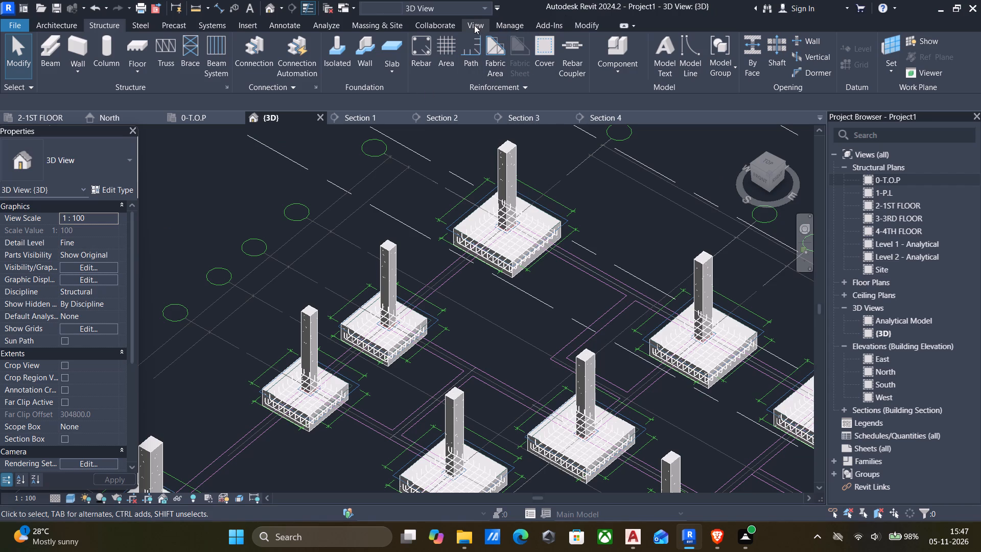
{"action": "left_click", "coordinate": [509, 22]}
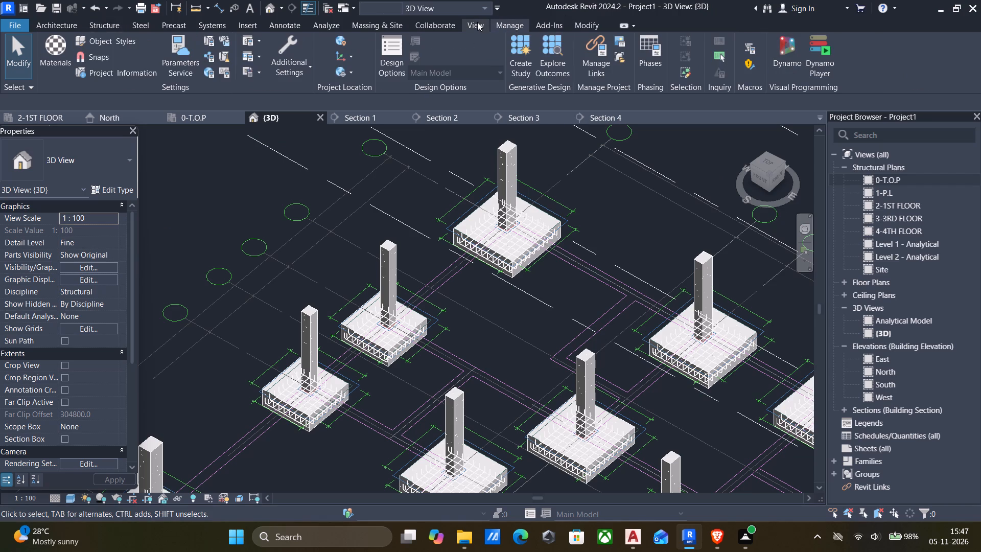
{"action": "left_click", "coordinate": [477, 22]}
{"action": "left_click", "coordinate": [820, 60]}
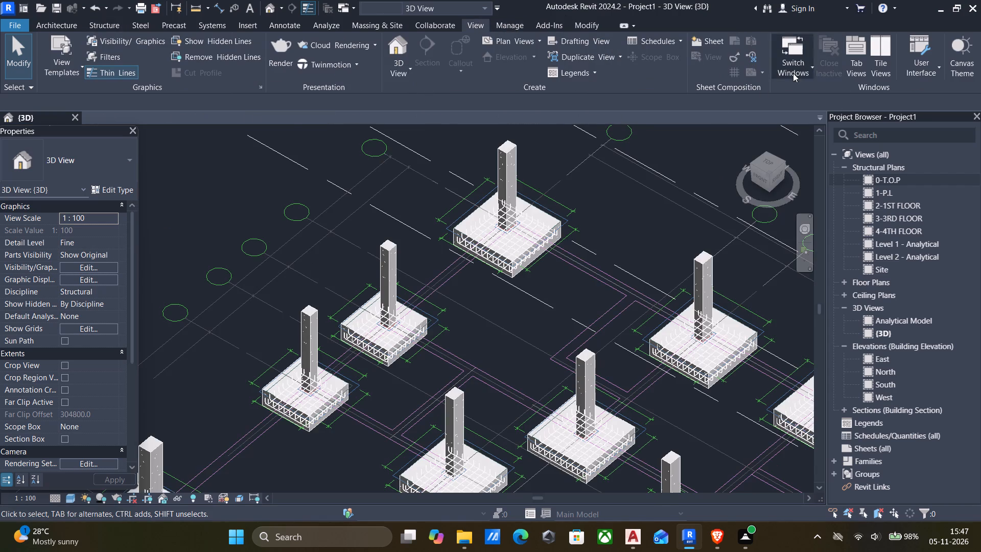
Open the 0-T.O.P structural plan and reset its temporary hide/isolate.
{"action": "middle_click_drag", "start_coordinate": [488, 190], "coordinate": [454, 167]}
{"action": "scroll", "coordinate": [453, 167], "scroll_direction": "down", "scroll_amount": 6}
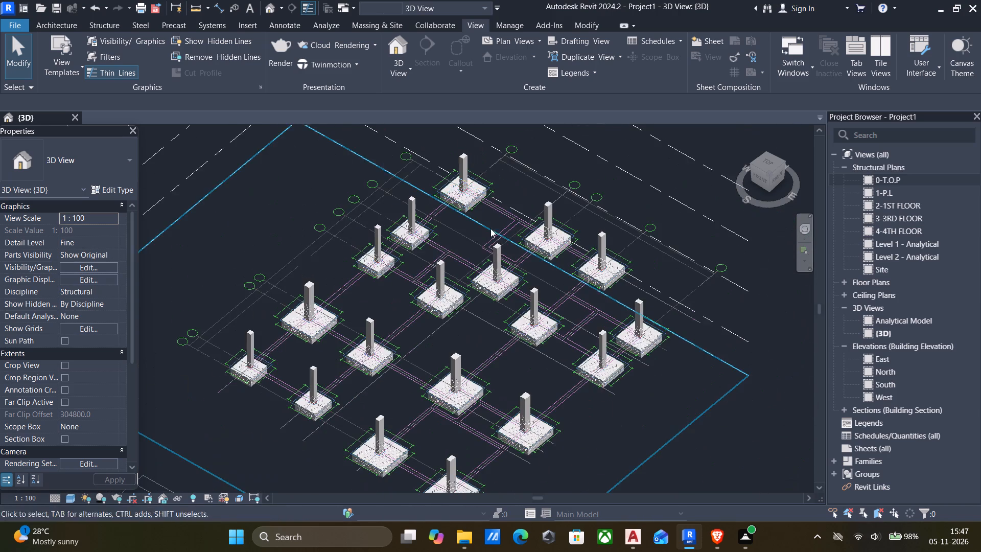
{"action": "middle_click_drag", "start_coordinate": [490, 234], "coordinate": [464, 206]}
{"action": "double_click", "coordinate": [868, 178]}
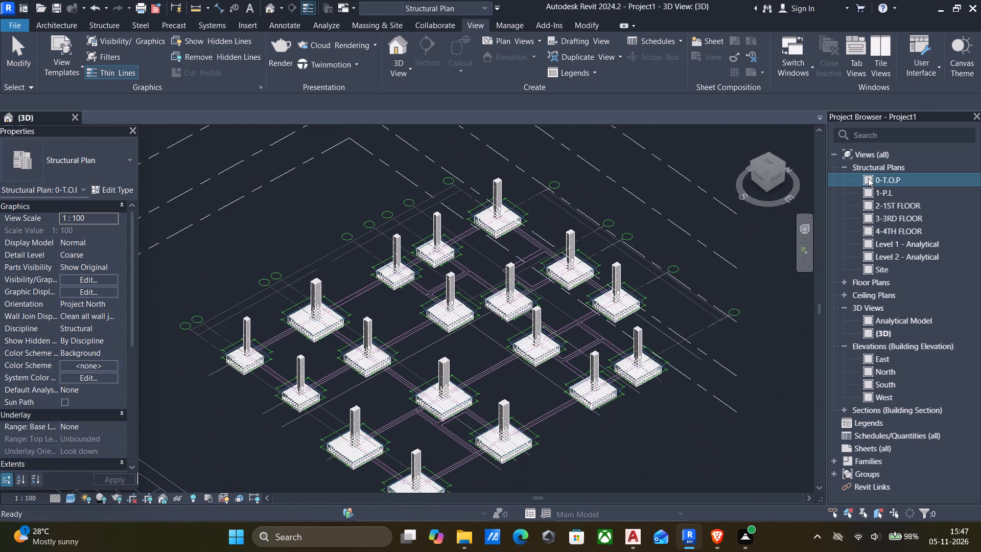
{"action": "scroll", "coordinate": [381, 248], "scroll_direction": "up", "scroll_amount": 10}
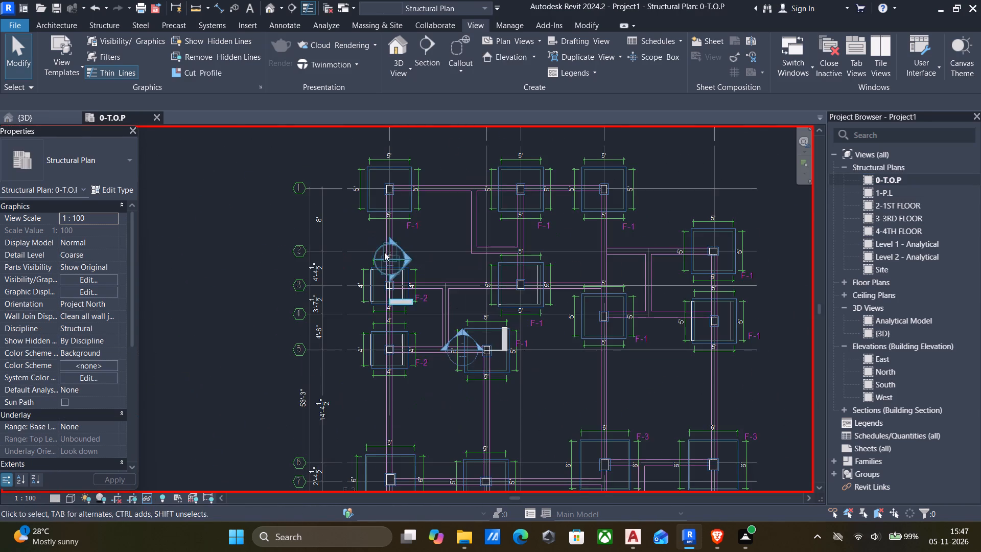
{"action": "scroll", "coordinate": [385, 252], "scroll_direction": "up", "scroll_amount": 5}
{"action": "scroll", "coordinate": [433, 260], "scroll_direction": "down", "scroll_amount": 6}
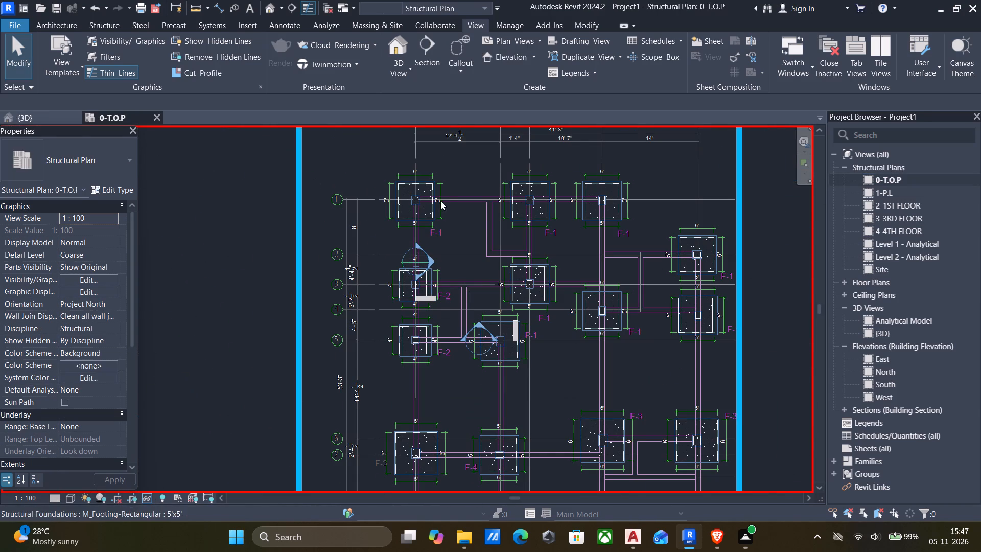
{"action": "type", "text": "hr"}
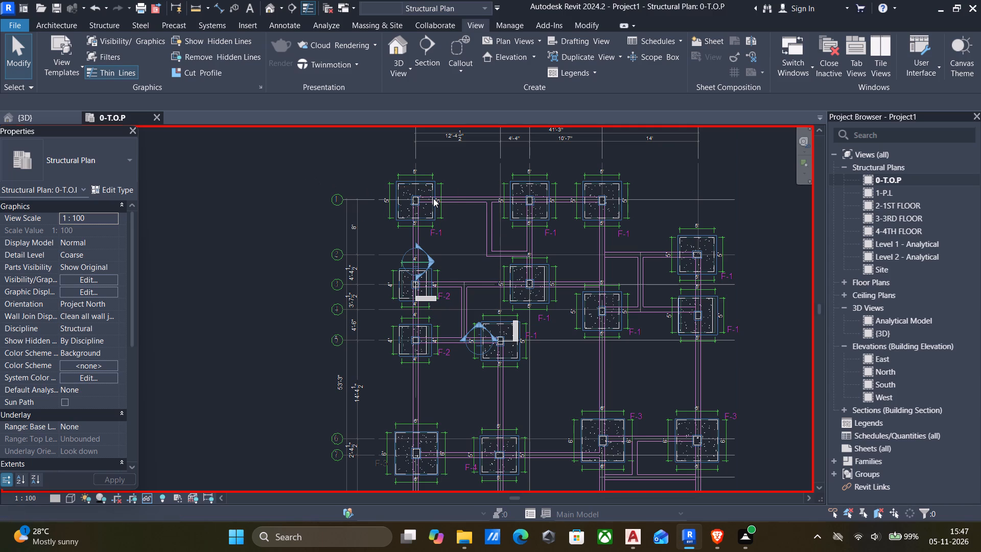
{"action": "scroll", "coordinate": [469, 208], "scroll_direction": "up", "scroll_amount": 3}
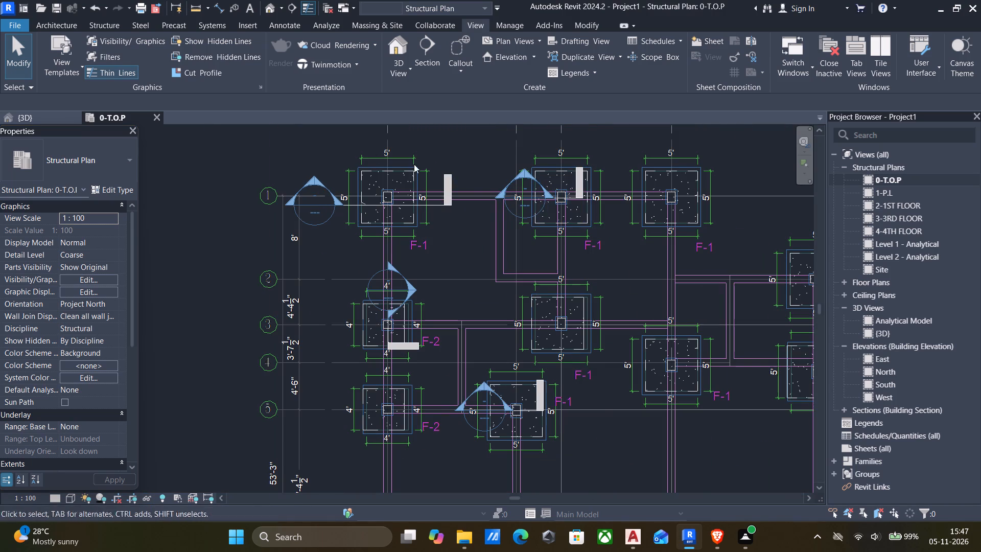
Go to the view of the section through the middle F-1 column on grid 1 from the 0-T.O.P plan.
{"action": "left_click", "coordinate": [274, 7]}
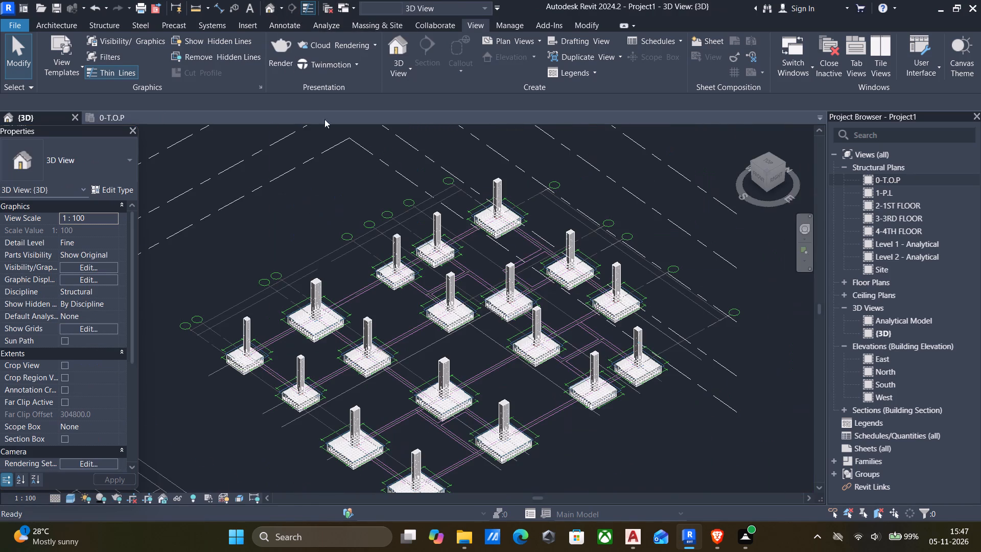
{"action": "scroll", "coordinate": [395, 242], "scroll_direction": "up", "scroll_amount": 7}
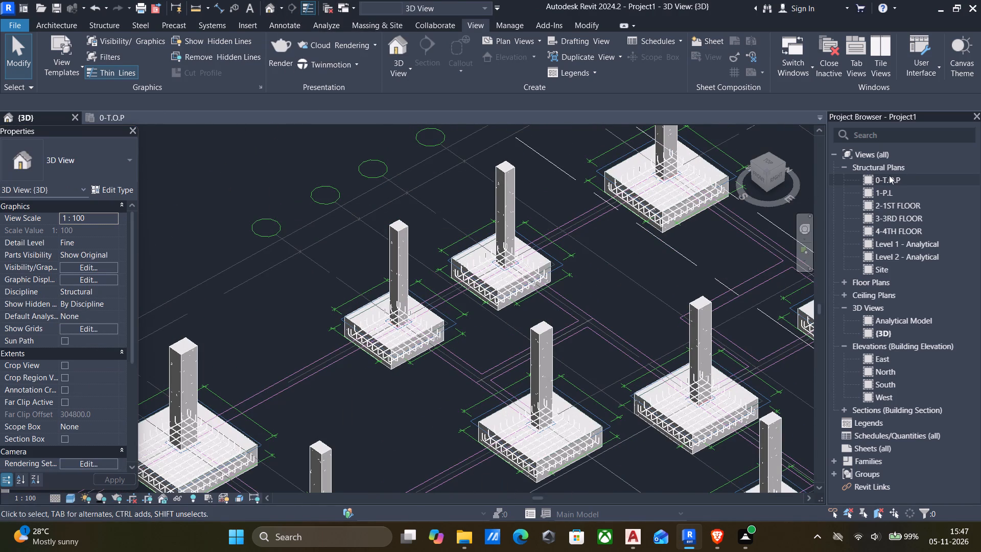
{"action": "double_click", "coordinate": [868, 178]}
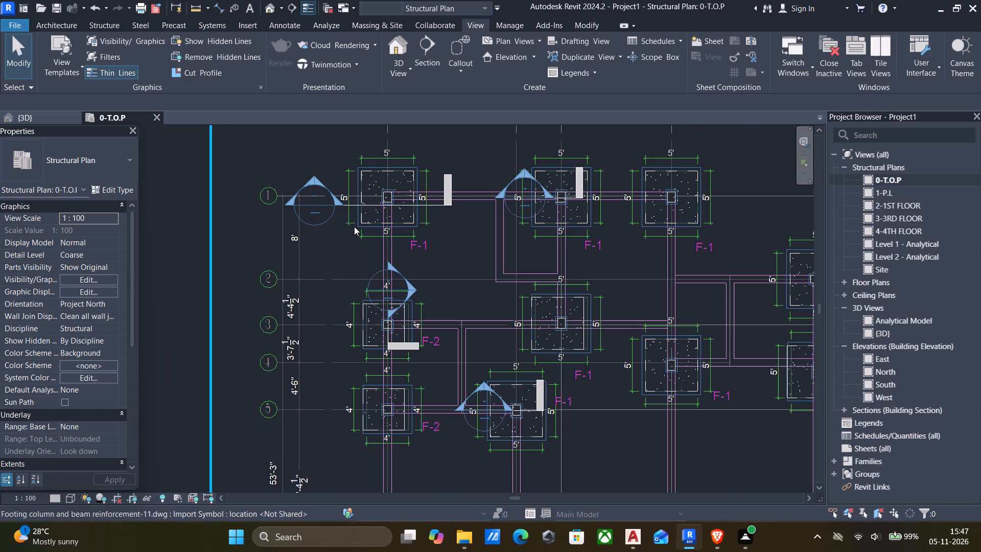
{"action": "right_click", "coordinate": [576, 187]}
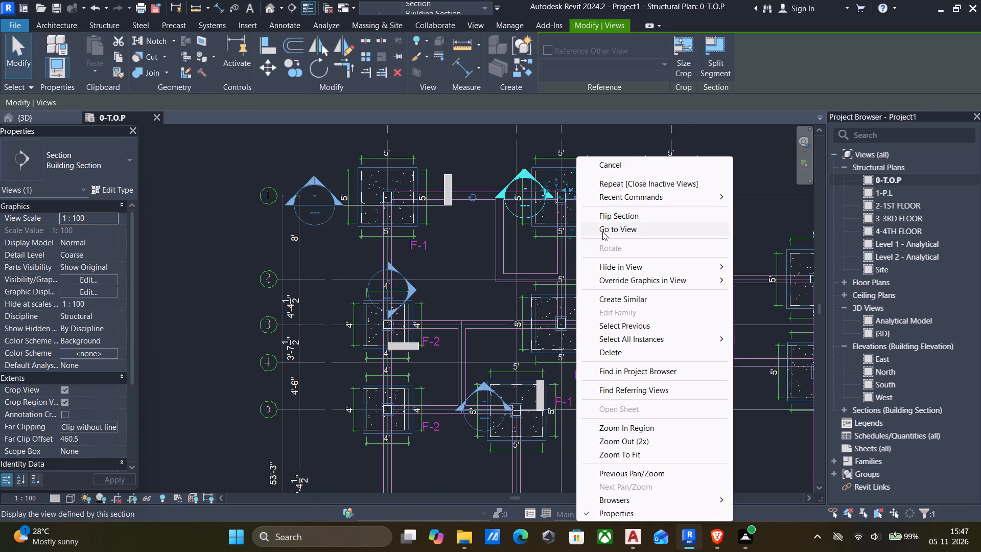
{"action": "left_click", "coordinate": [602, 230]}
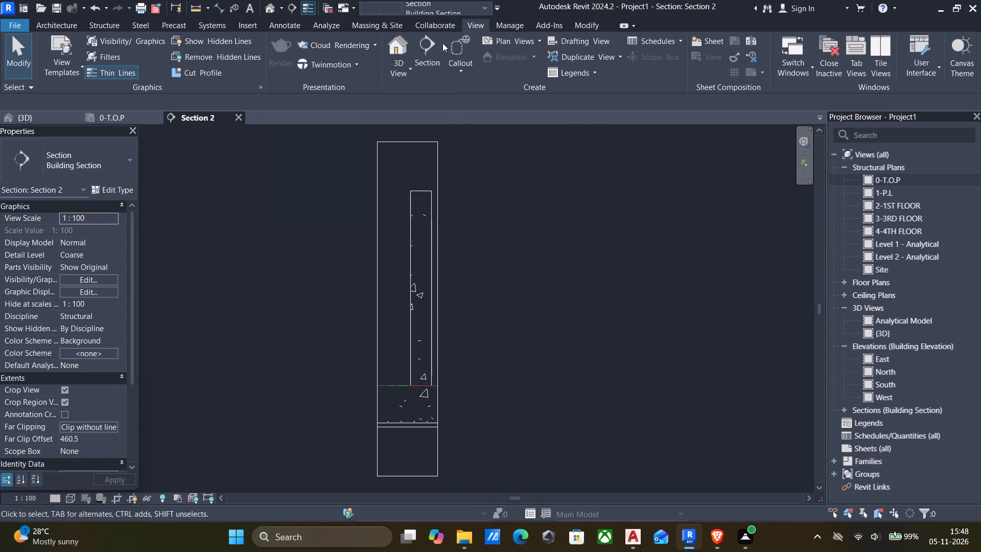
Set the rebar cover of the column in Section 2 to column cover <40 mm>.
{"action": "left_click", "coordinate": [98, 26]}
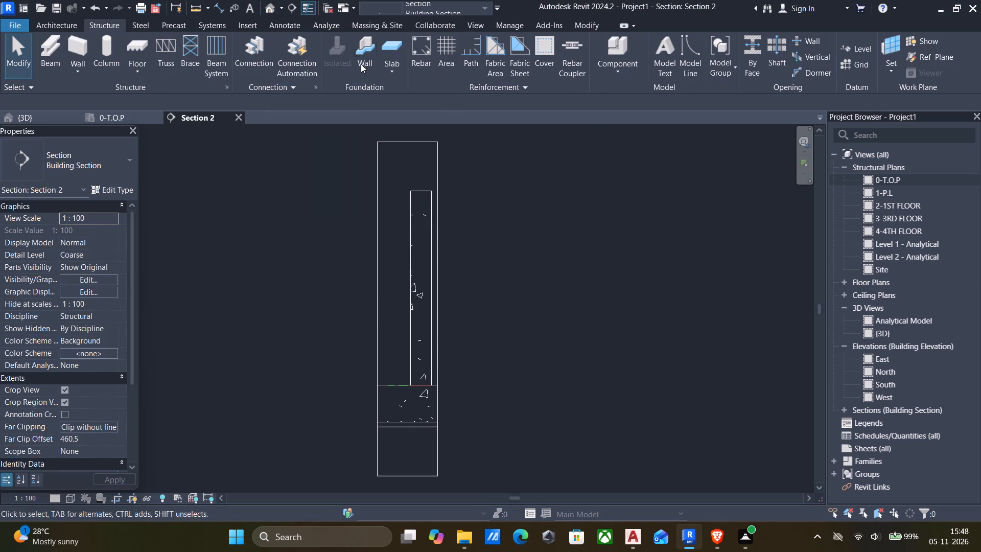
{"action": "left_click", "coordinate": [534, 52]}
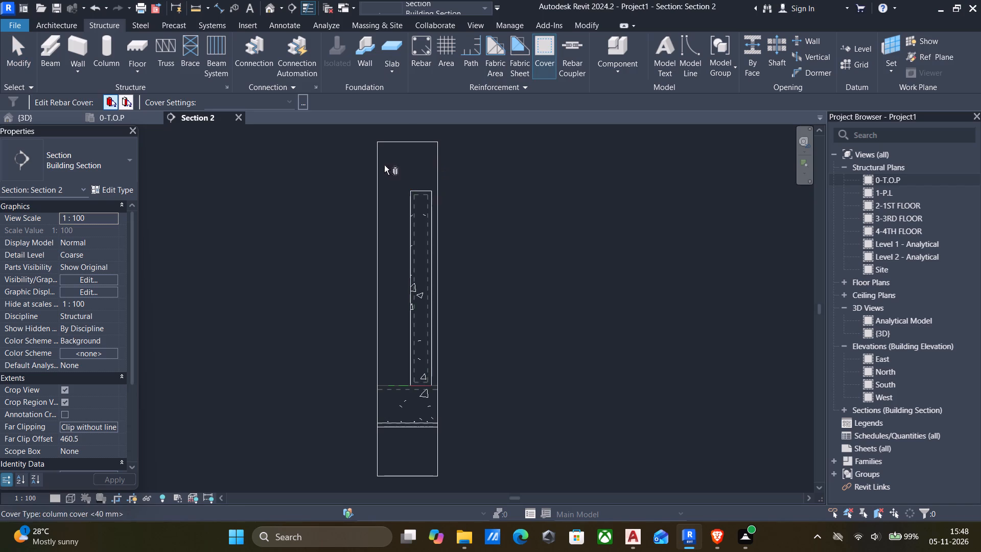
{"action": "left_click", "coordinate": [427, 189]}
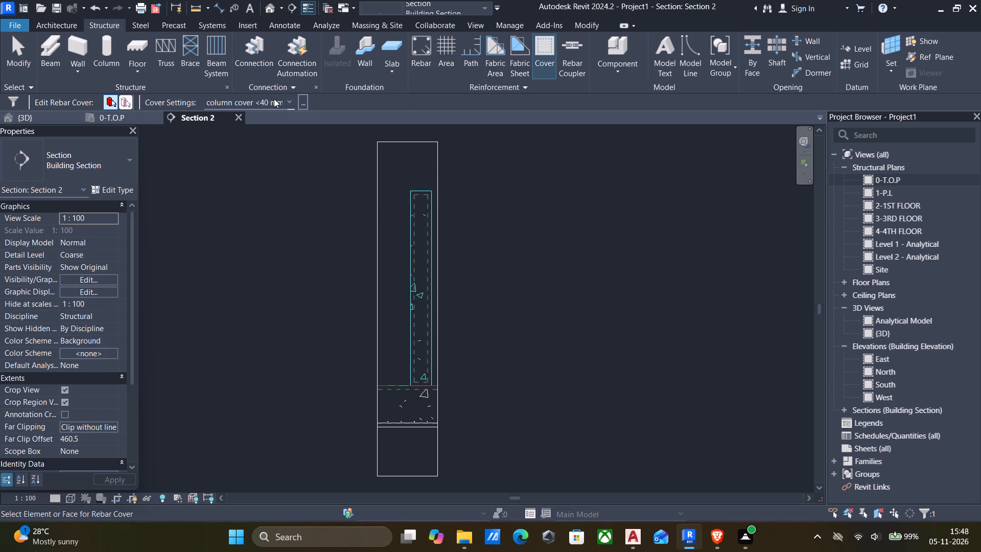
{"action": "left_click", "coordinate": [274, 99]}
{"action": "left_click", "coordinate": [251, 128]}
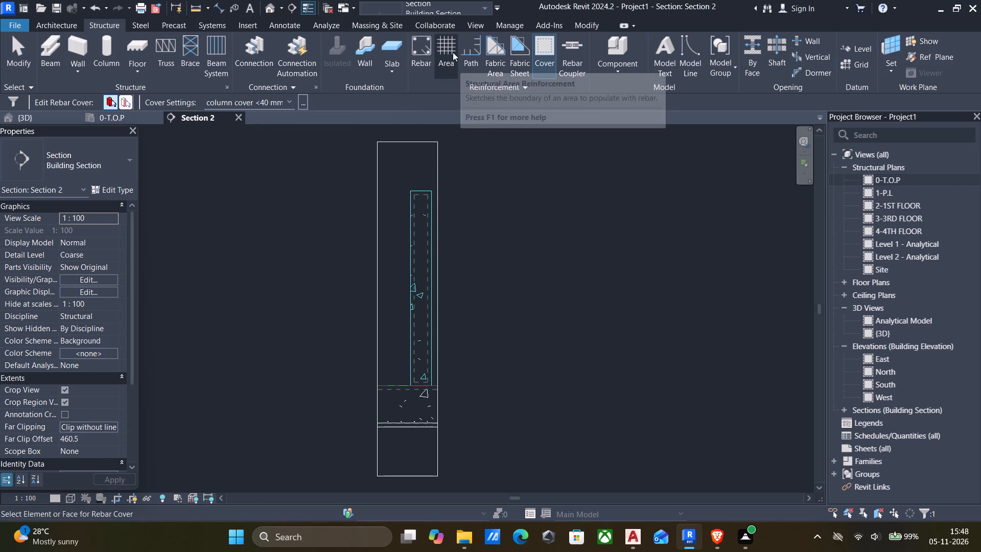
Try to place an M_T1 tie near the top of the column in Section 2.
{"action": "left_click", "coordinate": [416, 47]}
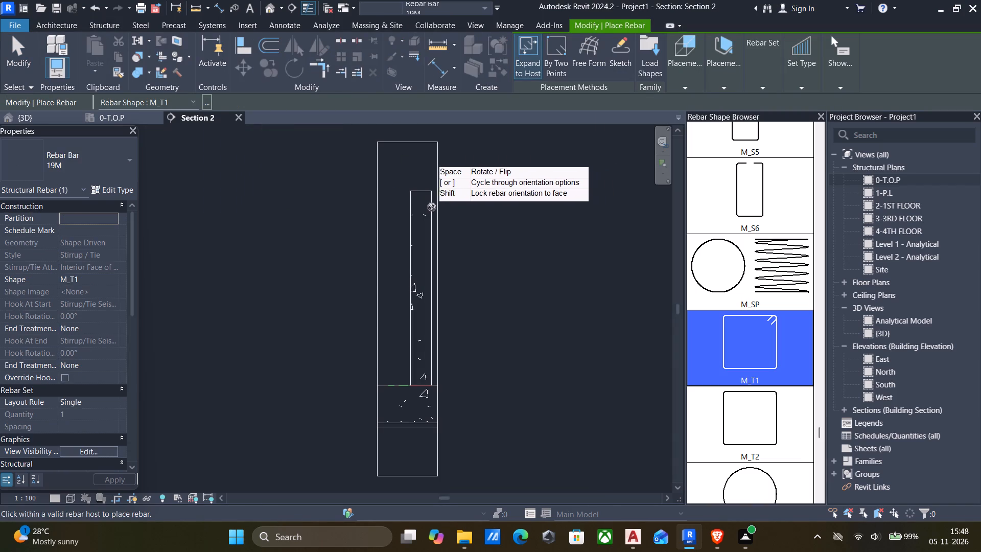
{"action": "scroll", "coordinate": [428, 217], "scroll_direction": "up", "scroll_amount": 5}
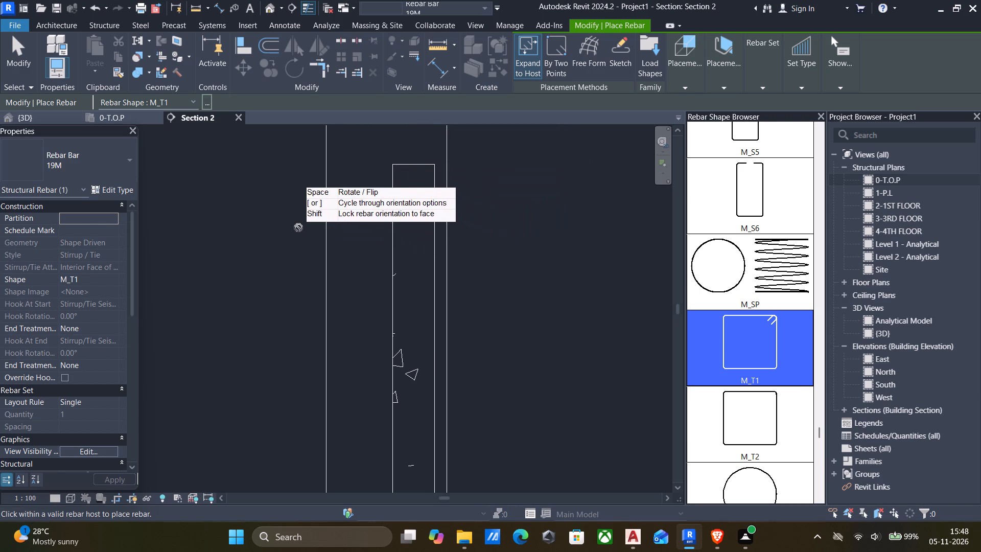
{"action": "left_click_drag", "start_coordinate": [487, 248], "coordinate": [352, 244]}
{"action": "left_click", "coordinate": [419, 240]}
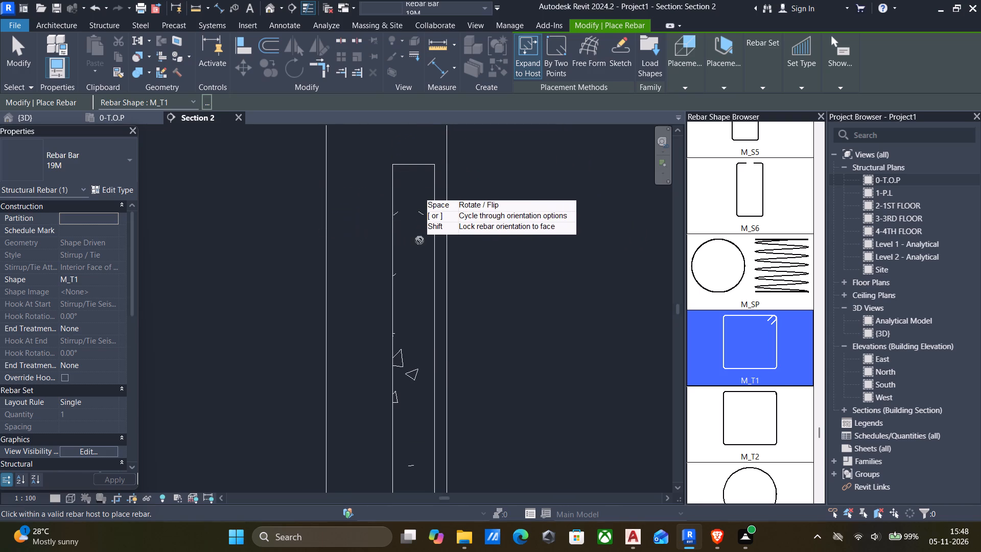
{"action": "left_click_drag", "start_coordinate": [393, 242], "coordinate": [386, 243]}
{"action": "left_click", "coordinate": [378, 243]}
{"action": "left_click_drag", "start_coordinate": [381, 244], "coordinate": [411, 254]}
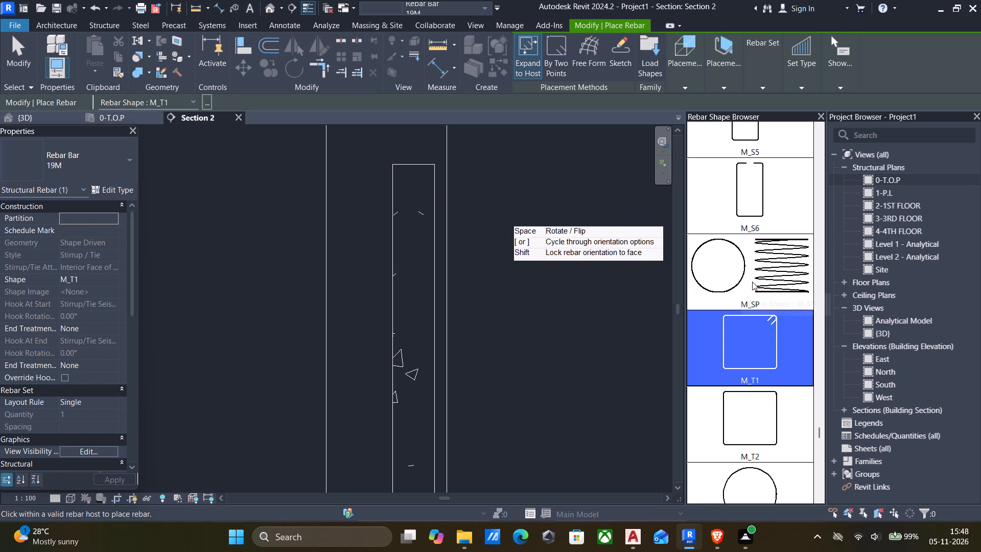
Browse the available rebar shapes and choose M_T1 for the tie.
{"action": "scroll", "coordinate": [758, 283], "scroll_direction": "up", "scroll_amount": 17}
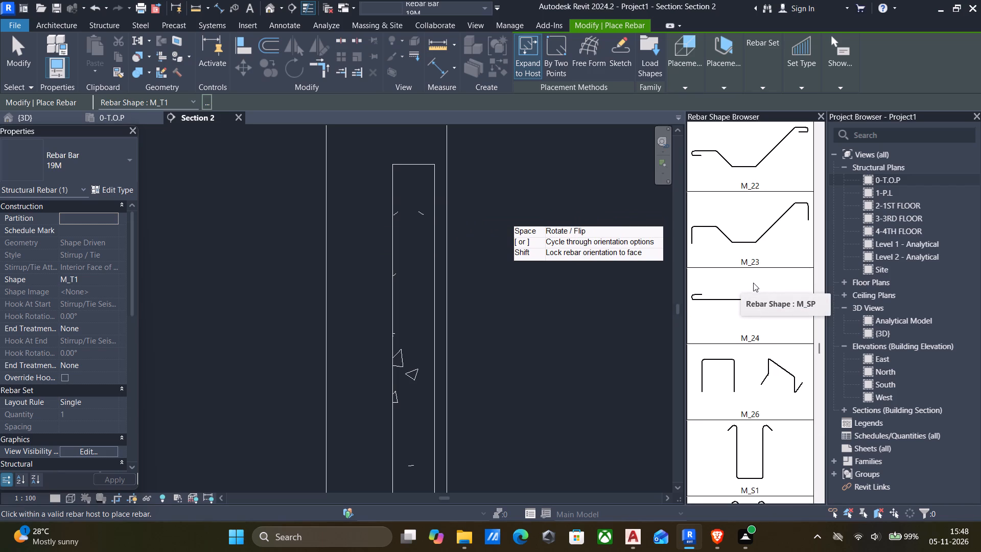
{"action": "scroll", "coordinate": [753, 283], "scroll_direction": "up", "scroll_amount": 17}
{"action": "scroll", "coordinate": [753, 283], "scroll_direction": "up", "scroll_amount": 4}
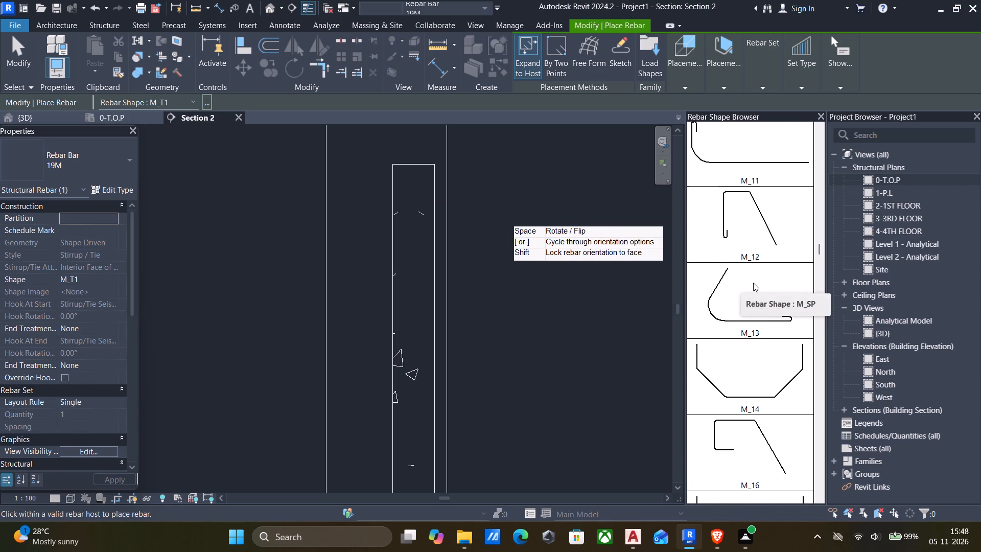
{"action": "scroll", "coordinate": [753, 283], "scroll_direction": "up", "scroll_amount": 10}
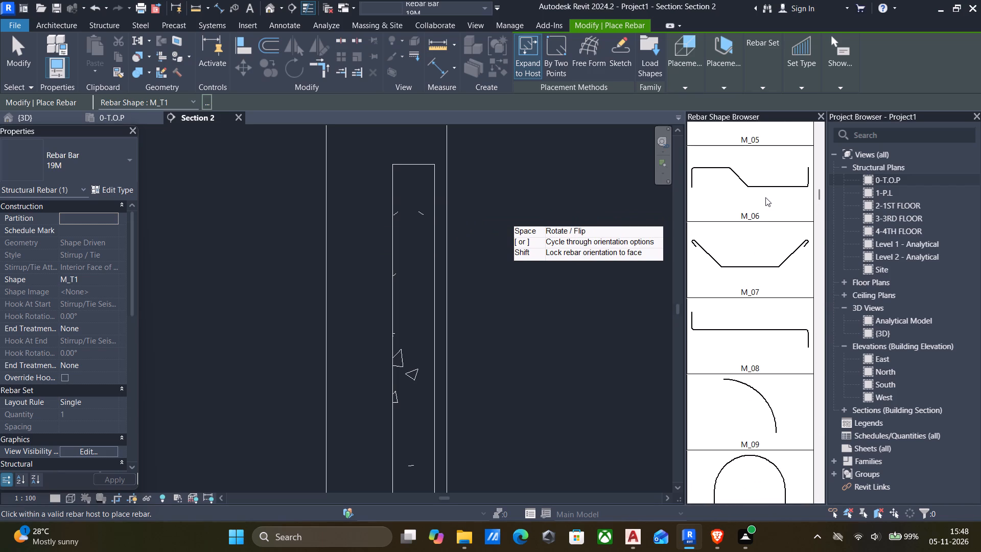
{"action": "scroll", "coordinate": [748, 221], "scroll_direction": "up", "scroll_amount": 12}
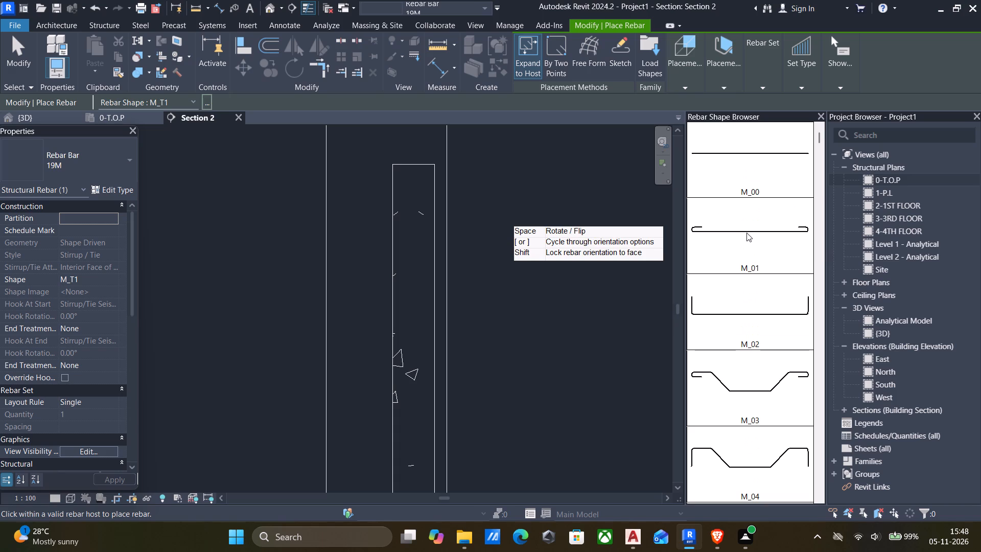
{"action": "scroll", "coordinate": [746, 233], "scroll_direction": "up", "scroll_amount": 14}
{"action": "scroll", "coordinate": [740, 226], "scroll_direction": "down", "scroll_amount": 20}
{"action": "scroll", "coordinate": [740, 226], "scroll_direction": "down", "scroll_amount": 5}
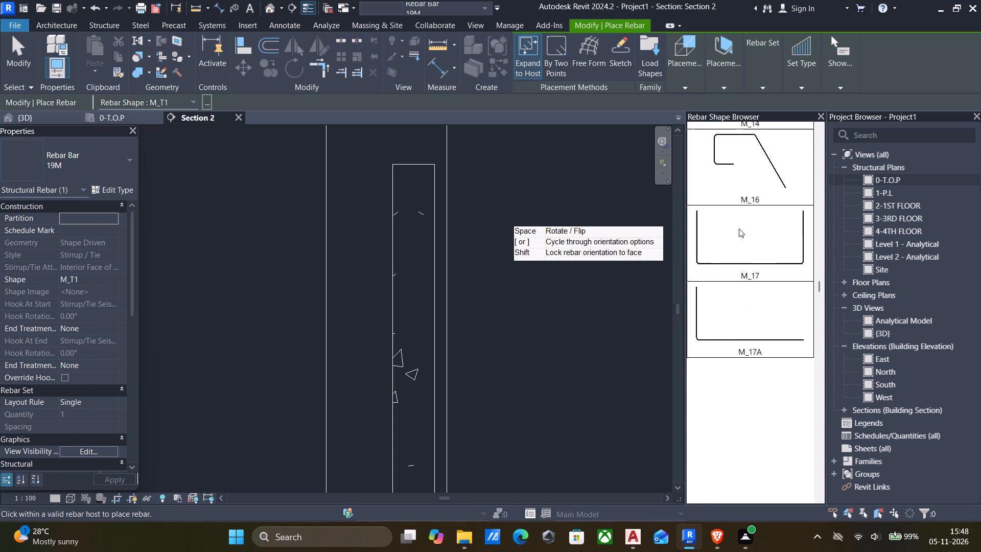
{"action": "scroll", "coordinate": [739, 228], "scroll_direction": "down", "scroll_amount": 19}
{"action": "left_click", "coordinate": [166, 100]}
{"action": "scroll", "coordinate": [184, 141], "scroll_direction": "down", "scroll_amount": 20}
{"action": "scroll", "coordinate": [184, 141], "scroll_direction": "down", "scroll_amount": 3}
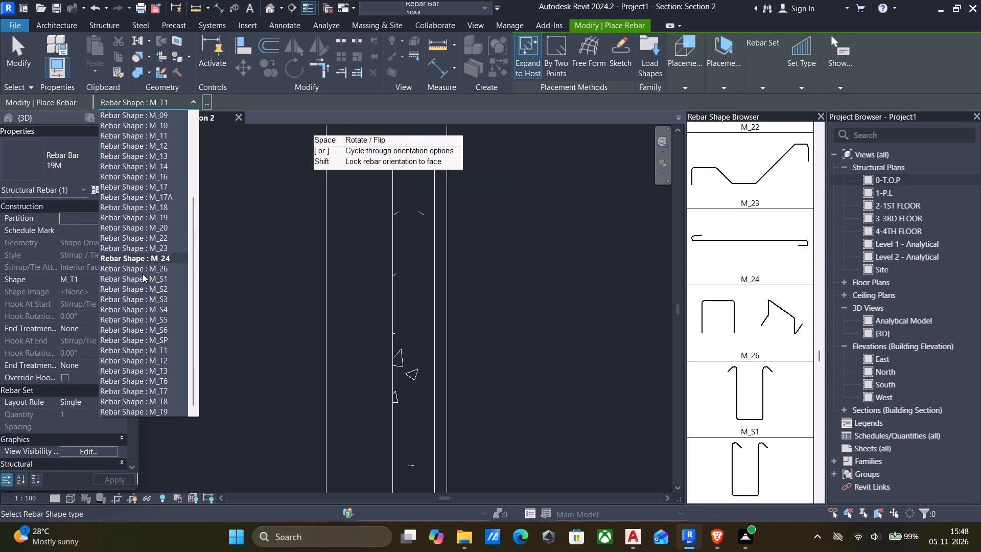
{"action": "left_click", "coordinate": [151, 348]}
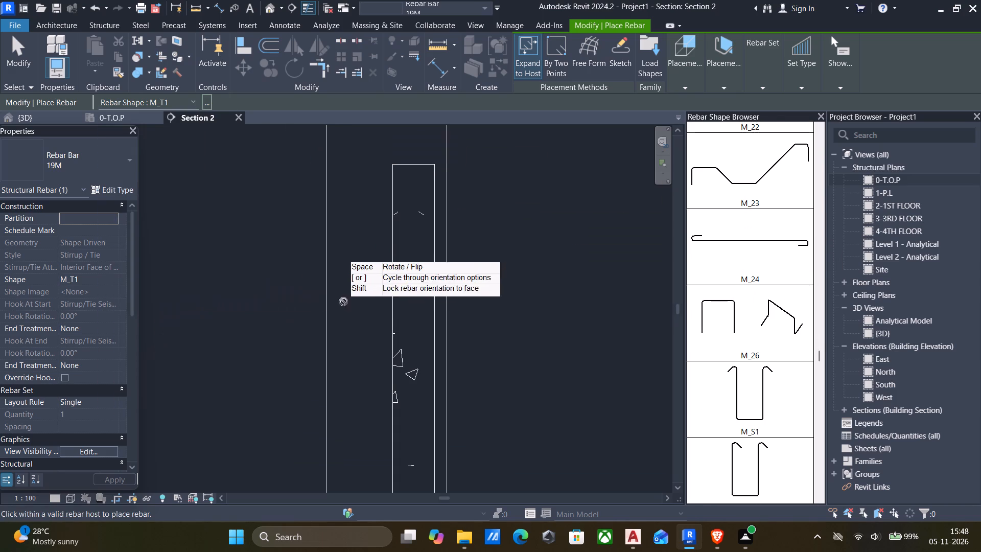
Set the rebar placement plane to Current Work Plane and the placement orientation to Parallel to Cover.
{"action": "left_click", "coordinate": [682, 91]}
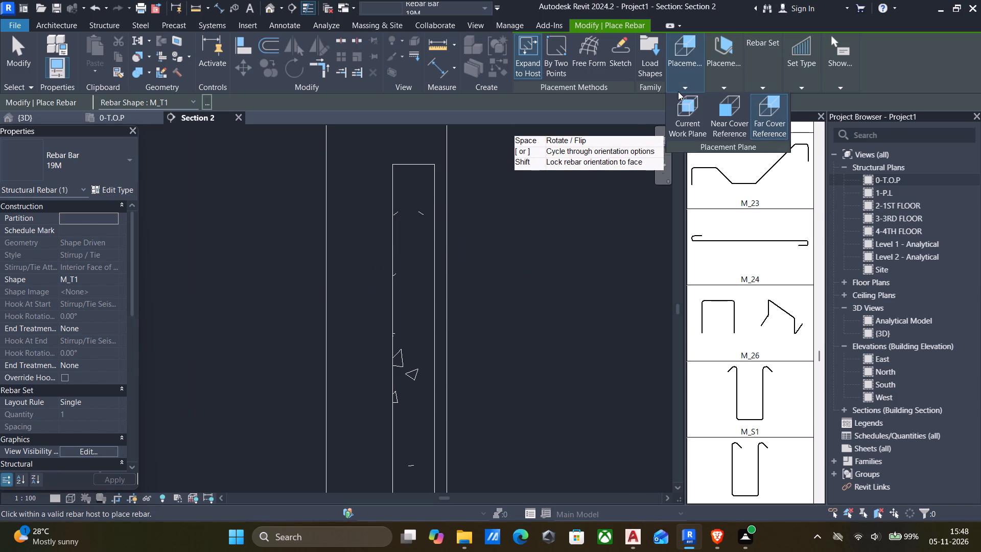
{"action": "left_click", "coordinate": [730, 121]}
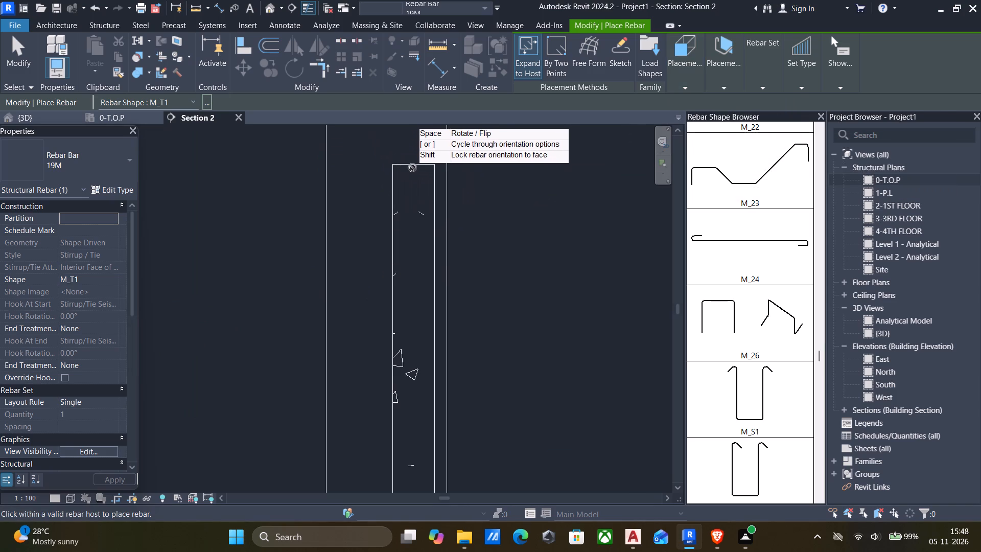
{"action": "left_click", "coordinate": [681, 64]}
{"action": "left_click", "coordinate": [684, 108]}
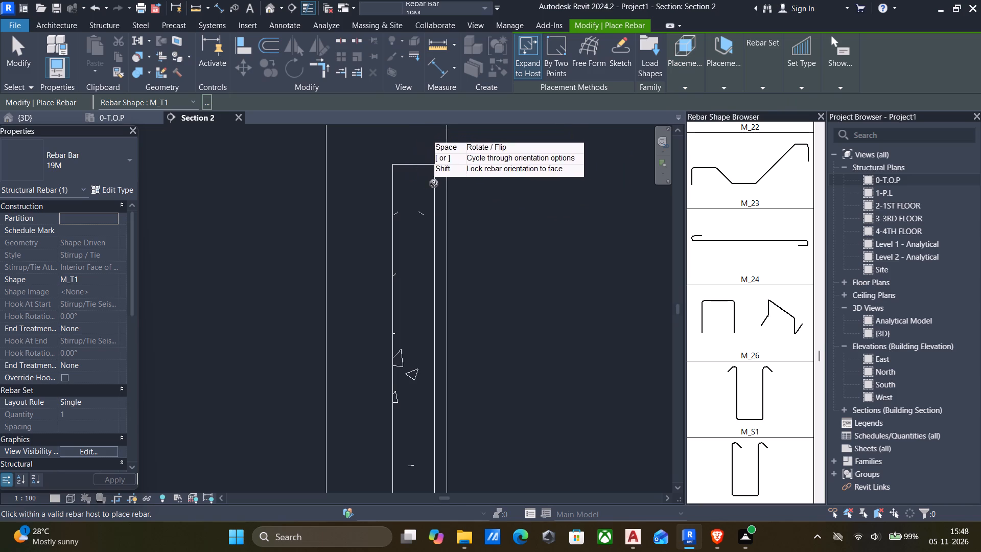
{"action": "left_click_drag", "start_coordinate": [697, 33], "coordinate": [735, 51]}
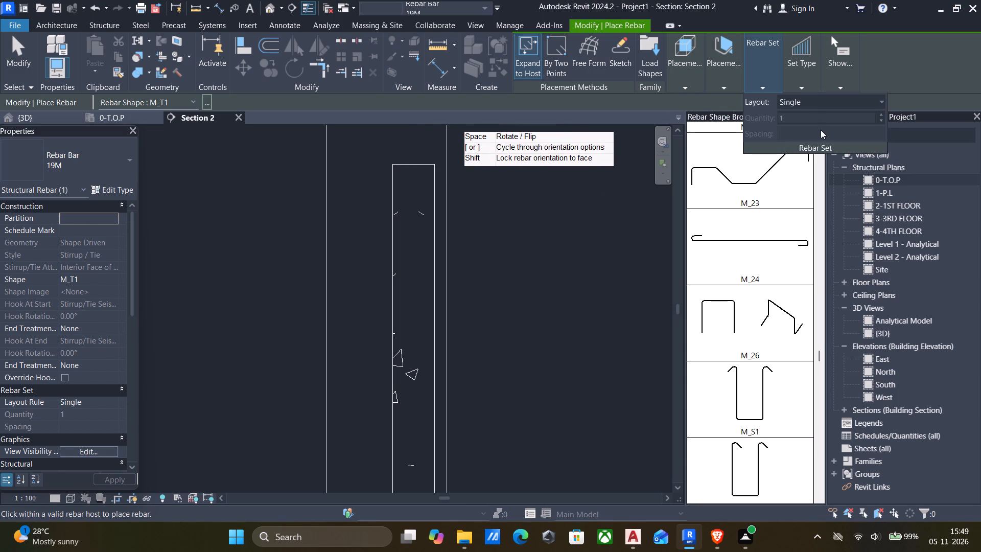
{"action": "left_click", "coordinate": [731, 54]}
{"action": "left_click", "coordinate": [719, 68]}
{"action": "left_click", "coordinate": [803, 120]}
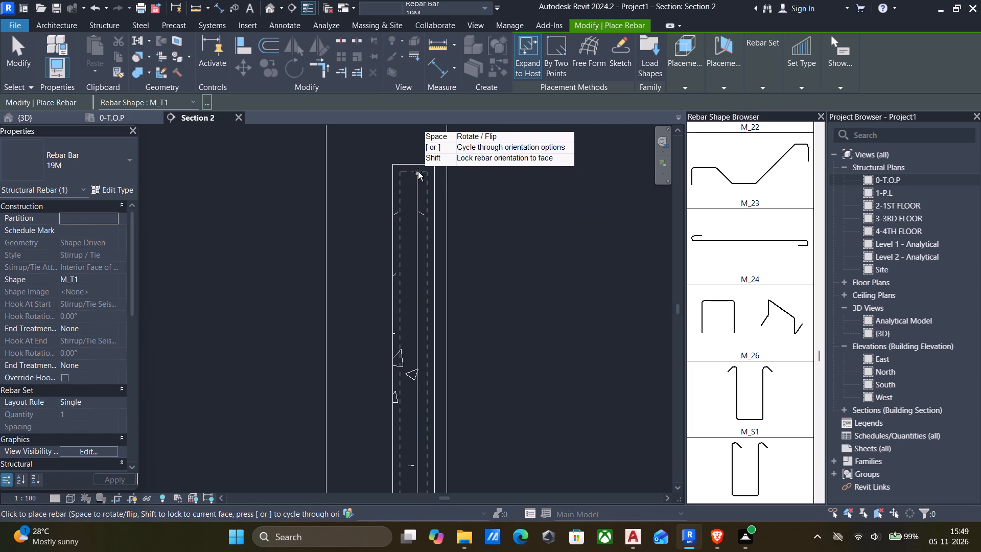
{"action": "left_click", "coordinate": [730, 73]}
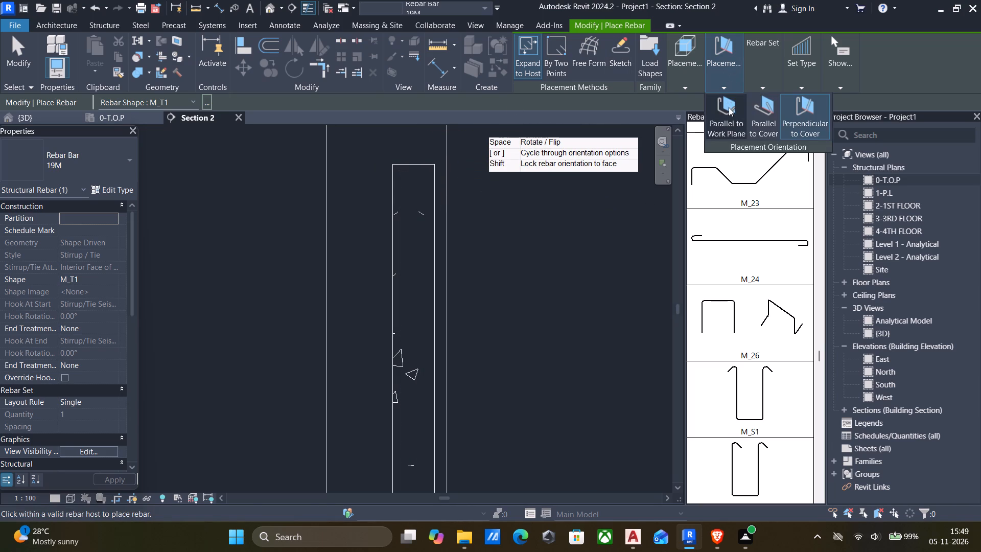
{"action": "left_click", "coordinate": [755, 117]}
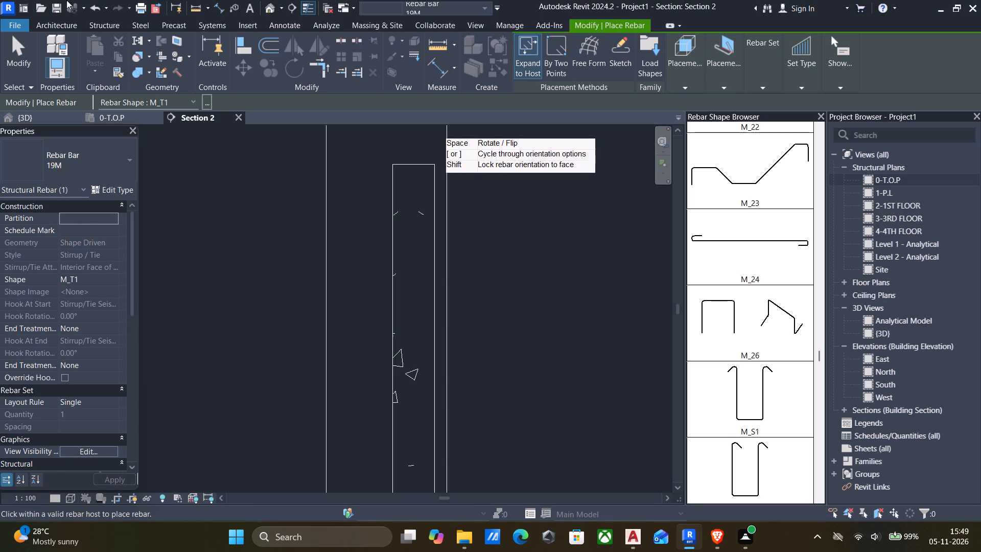
Examine the columns on their footings in the 3D view, and return to Section 2.
{"action": "left_click", "coordinate": [269, 6]}
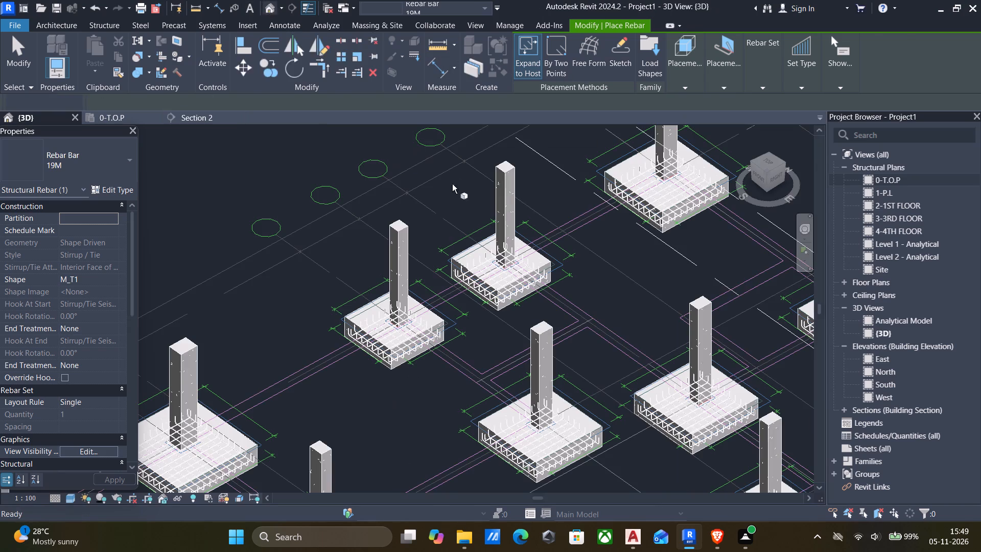
{"action": "middle_click_drag", "start_coordinate": [462, 197], "coordinate": [455, 229]}
{"action": "scroll", "coordinate": [494, 277], "scroll_direction": "up", "scroll_amount": 6}
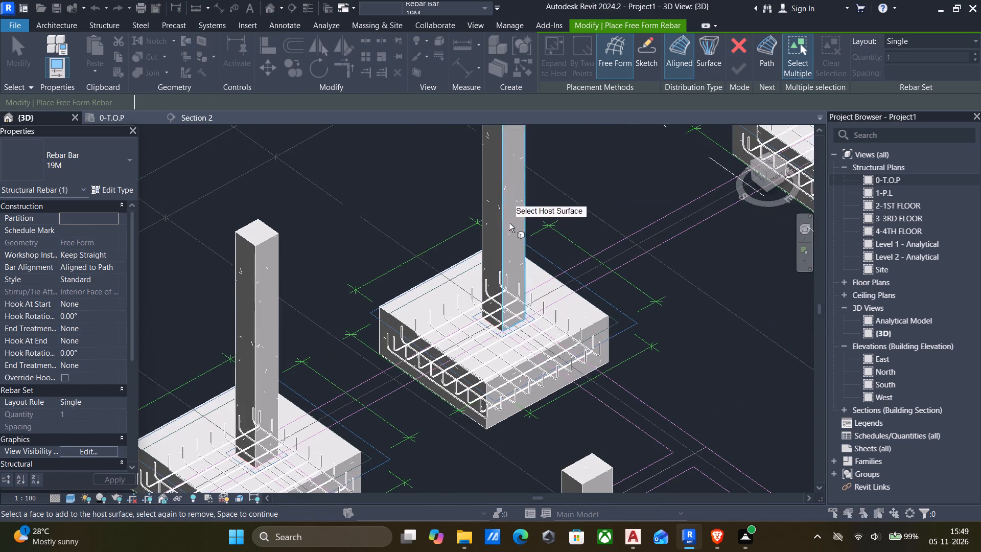
{"action": "middle_click_drag", "start_coordinate": [511, 215], "coordinate": [502, 300]}
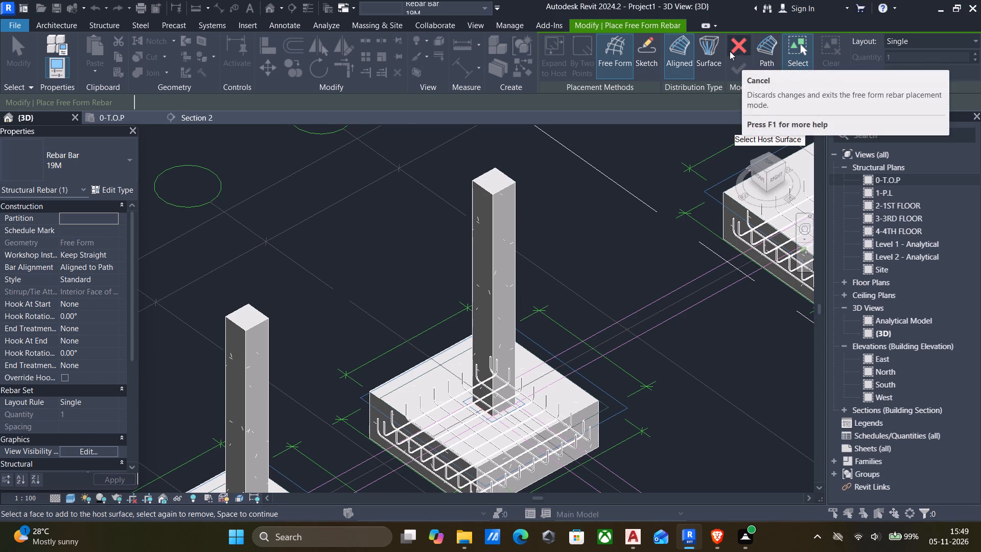
{"action": "left_click", "coordinate": [200, 113]}
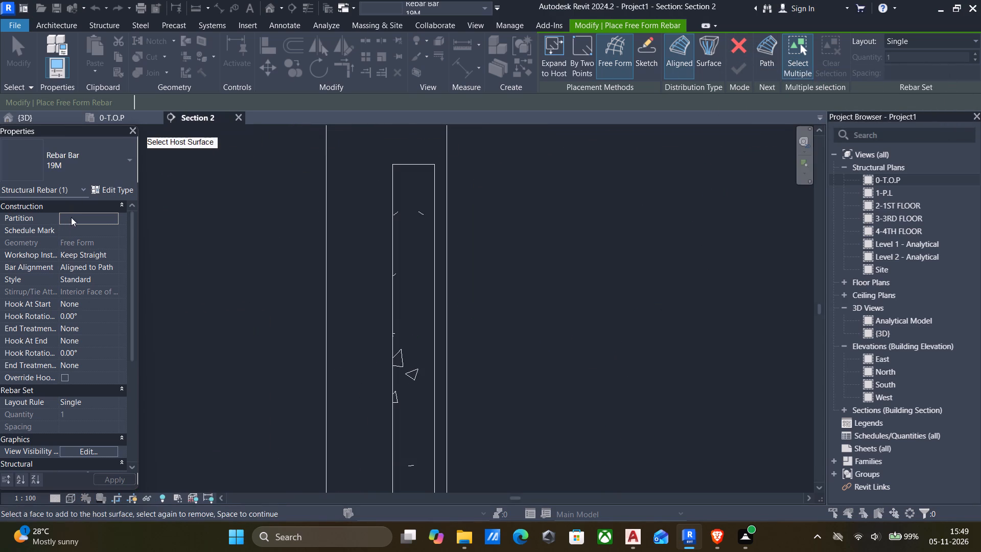
Change the rebar bar type to 10M and leave the free form rebar placement.
{"action": "left_click", "coordinate": [92, 169]}
{"action": "left_click", "coordinate": [34, 225]}
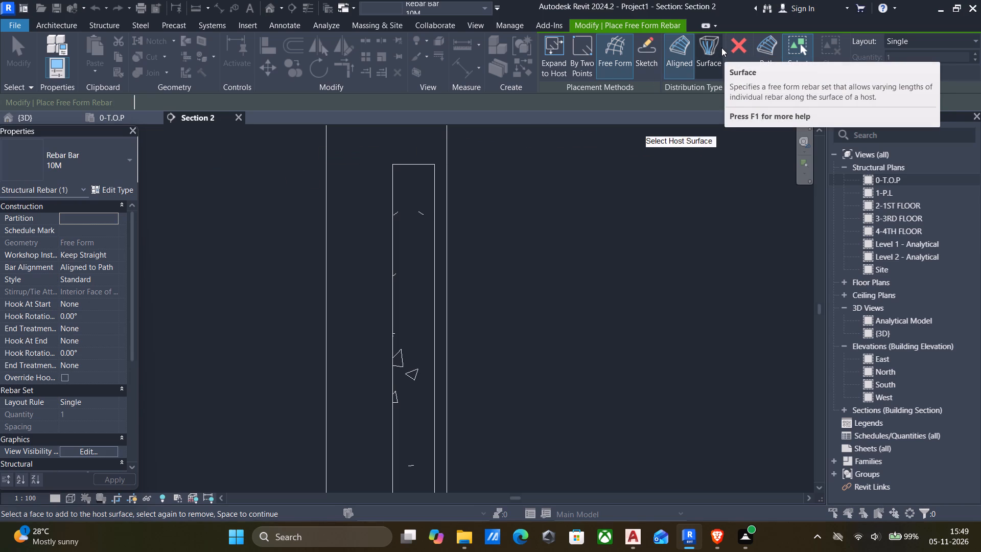
{"action": "left_click", "coordinate": [740, 43]}
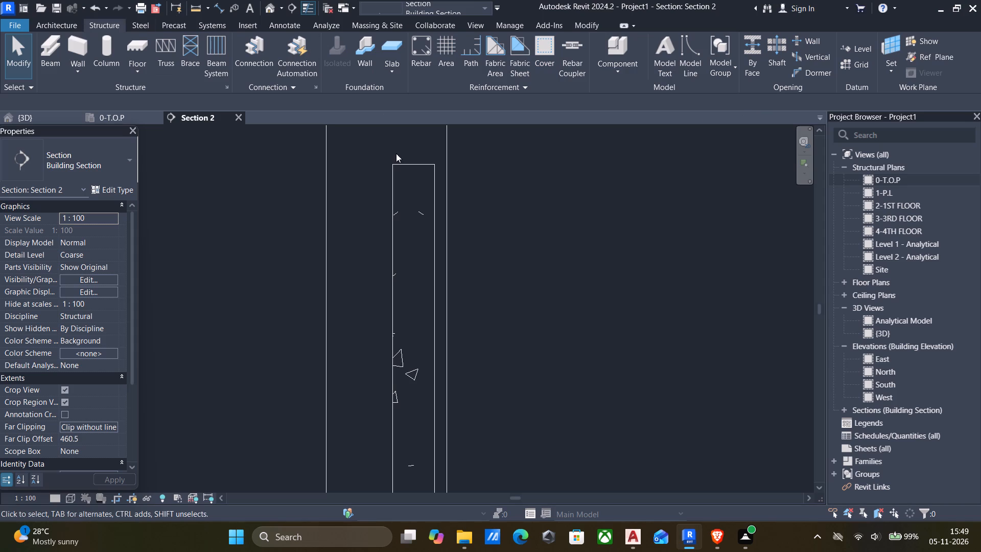
Apply the column cover <40 mm> rebar cover setting to the column in Section 2.
{"action": "left_click", "coordinate": [537, 49]}
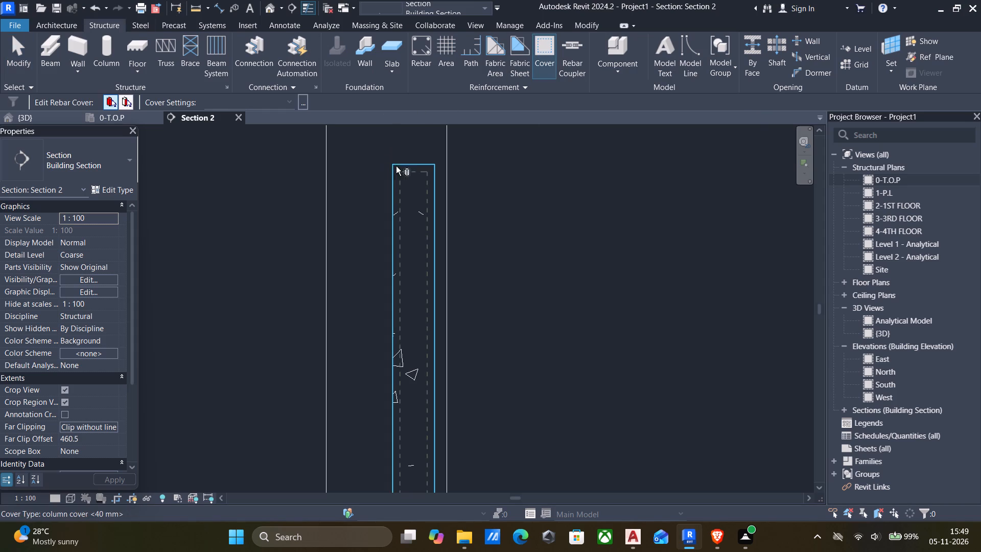
{"action": "left_click", "coordinate": [414, 166]}
{"action": "left_click", "coordinate": [266, 98]}
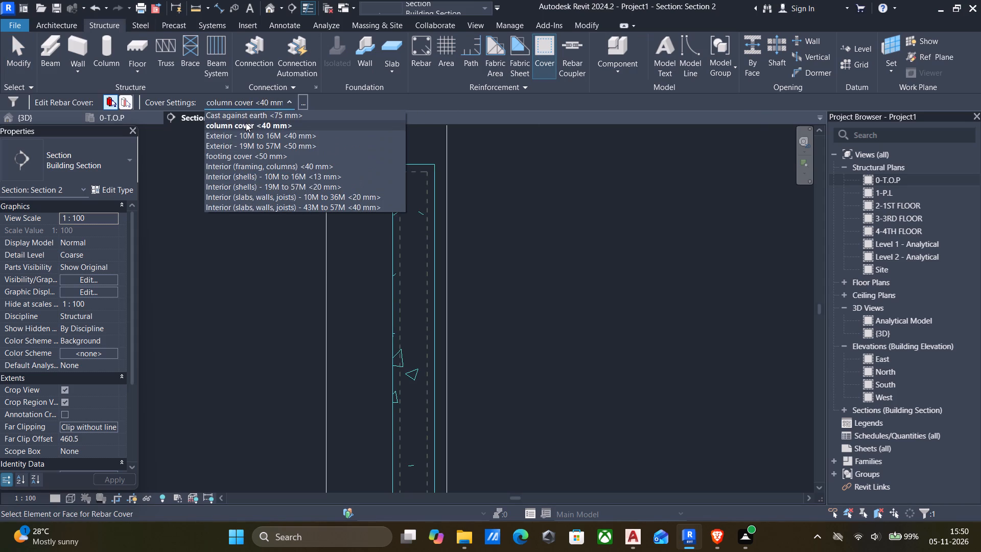
{"action": "left_click", "coordinate": [246, 123]}
Place a 10M rebar tie of shape M_T1 across the column near its top in Section 2.
{"action": "left_click", "coordinate": [424, 53]}
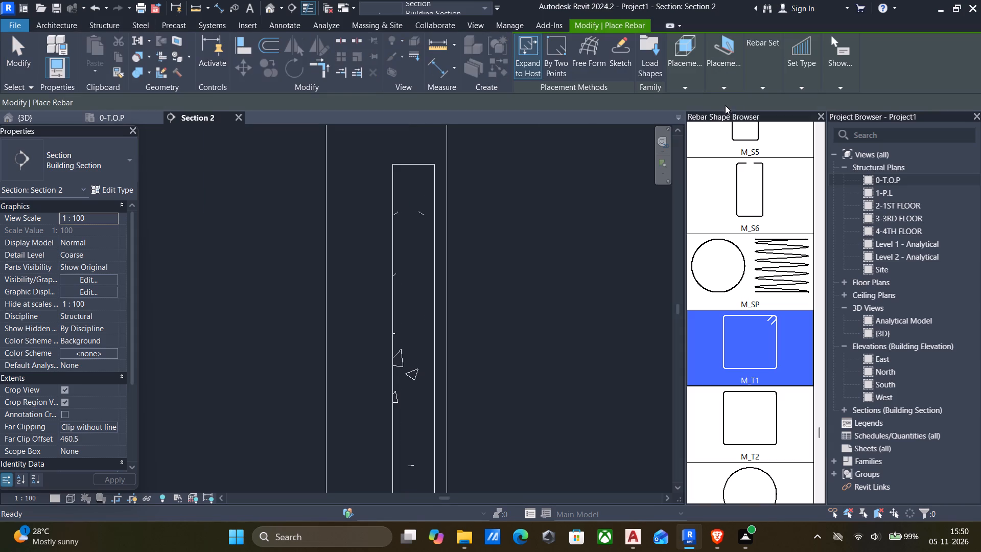
{"action": "left_click", "coordinate": [690, 79]}
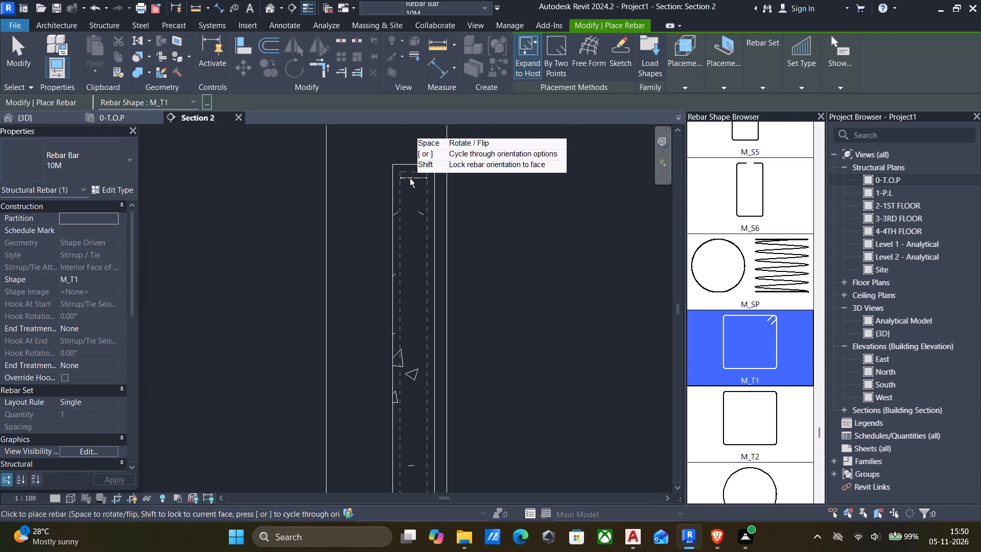
{"action": "left_click", "coordinate": [410, 178]}
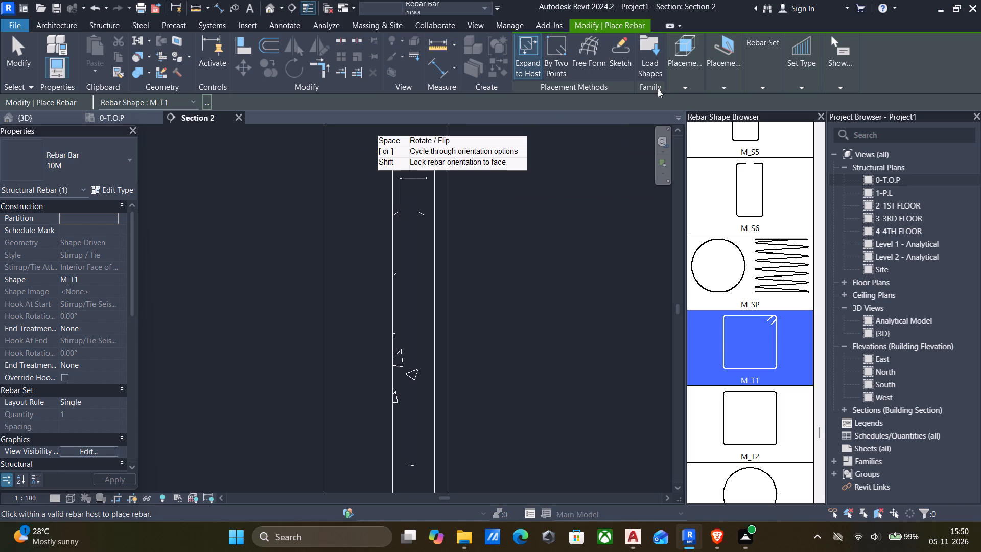
Review the placement plane and orientation options, and position another 10M M_T1 tie just below the first one near the column's top.
{"action": "left_click", "coordinate": [684, 88]}
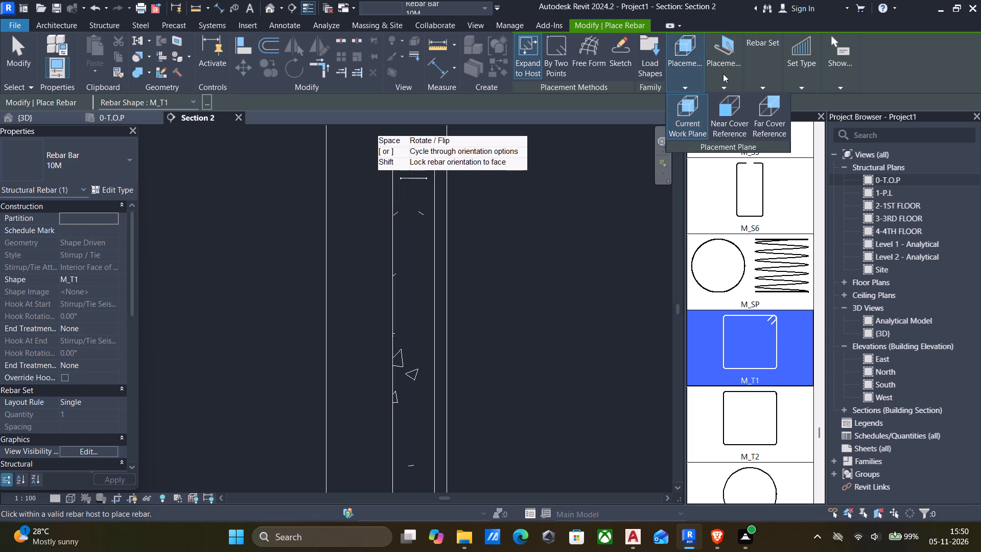
{"action": "left_click", "coordinate": [723, 75]}
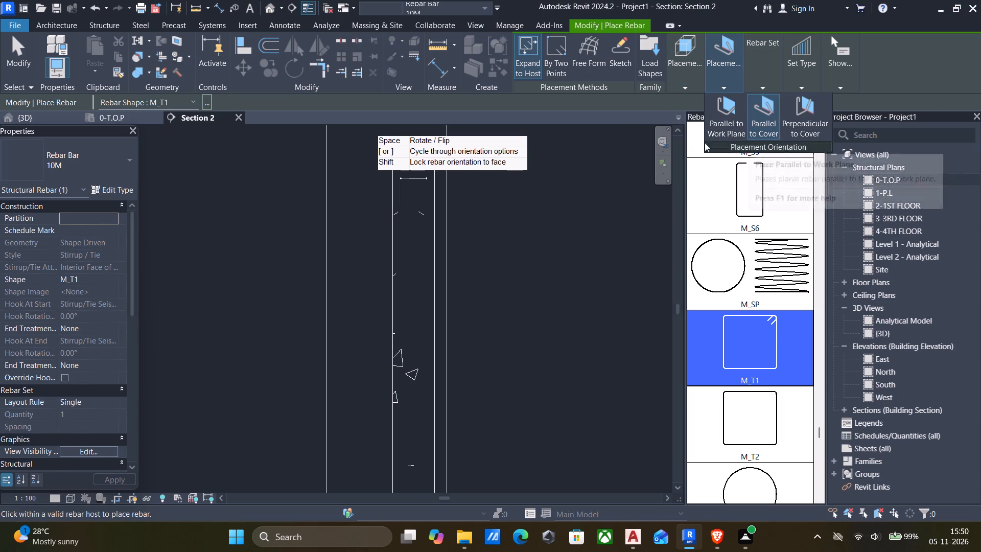
{"action": "scroll", "coordinate": [419, 185], "scroll_direction": "up", "scroll_amount": 4}
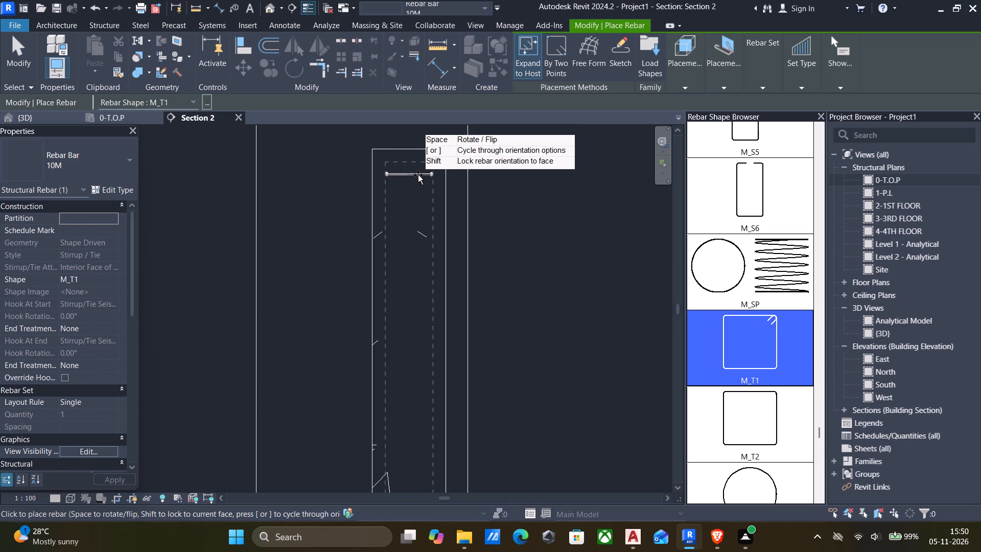
{"action": "scroll", "coordinate": [419, 173], "scroll_direction": "up", "scroll_amount": 2}
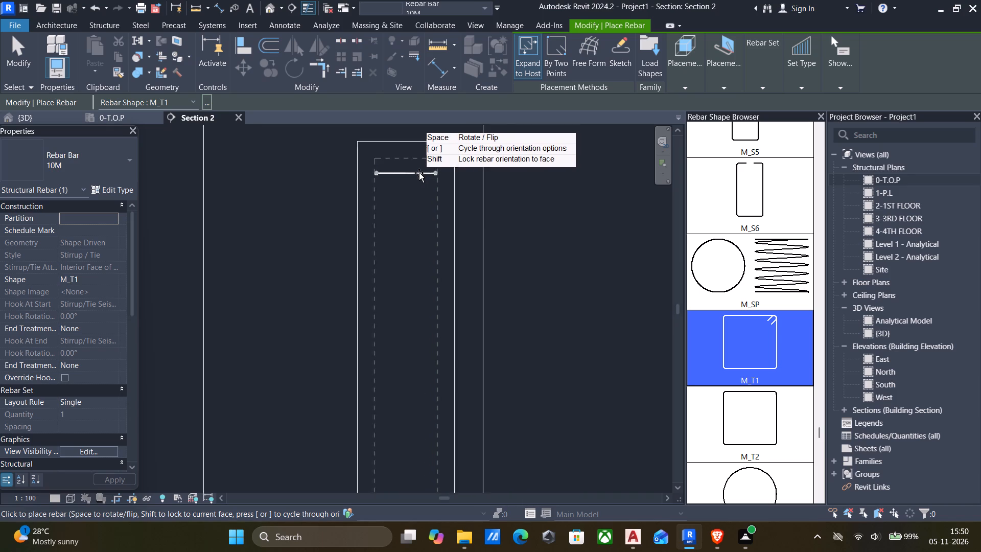
{"action": "scroll", "coordinate": [419, 173], "scroll_direction": "up", "scroll_amount": 4}
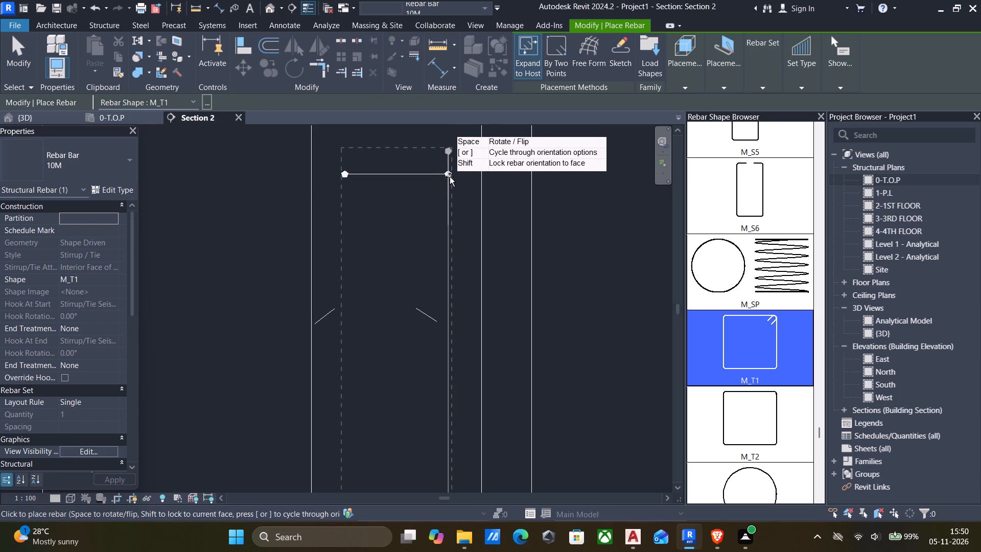
{"action": "scroll", "coordinate": [443, 178], "scroll_direction": "down", "scroll_amount": 3}
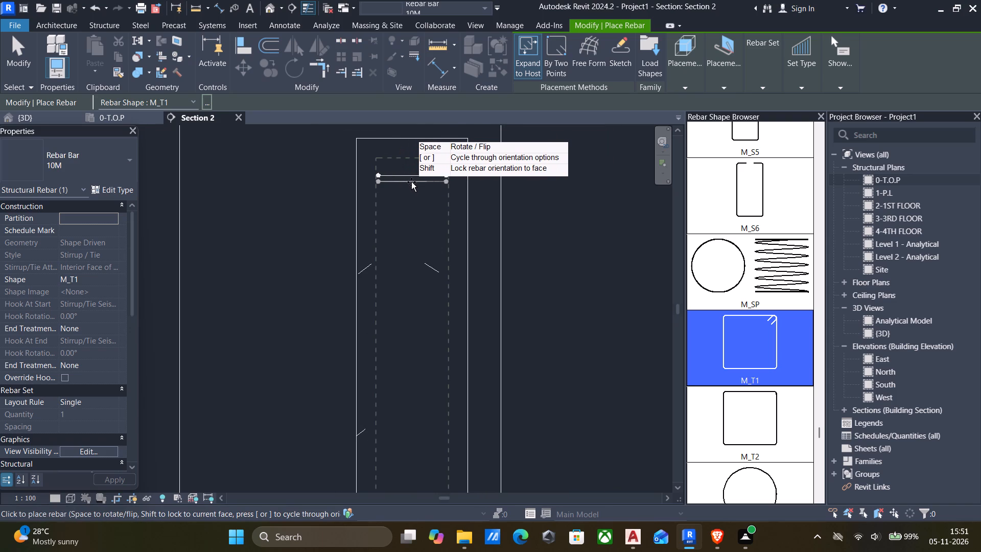
{"action": "scroll", "coordinate": [412, 182], "scroll_direction": "up", "scroll_amount": 5}
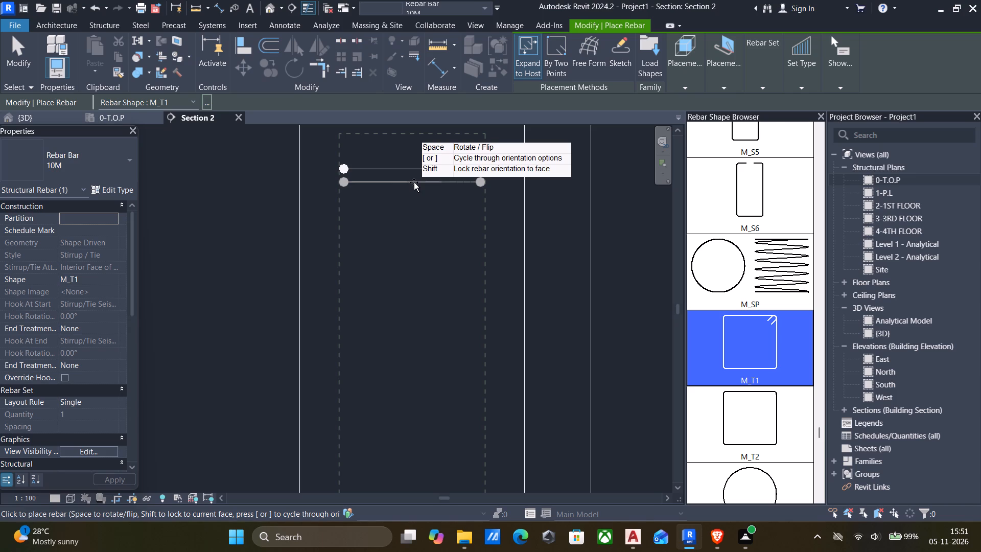
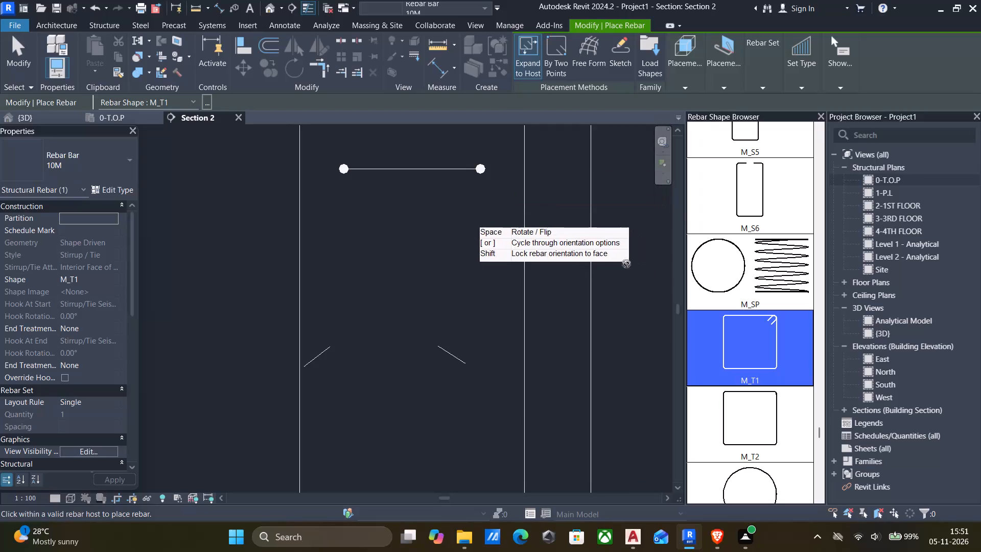
Set the layout rule of the 10M M_T1 tie near the top of the Section 2 column to Maximum Spacing.
{"action": "scroll", "coordinate": [465, 252], "scroll_direction": "down", "scroll_amount": 2}
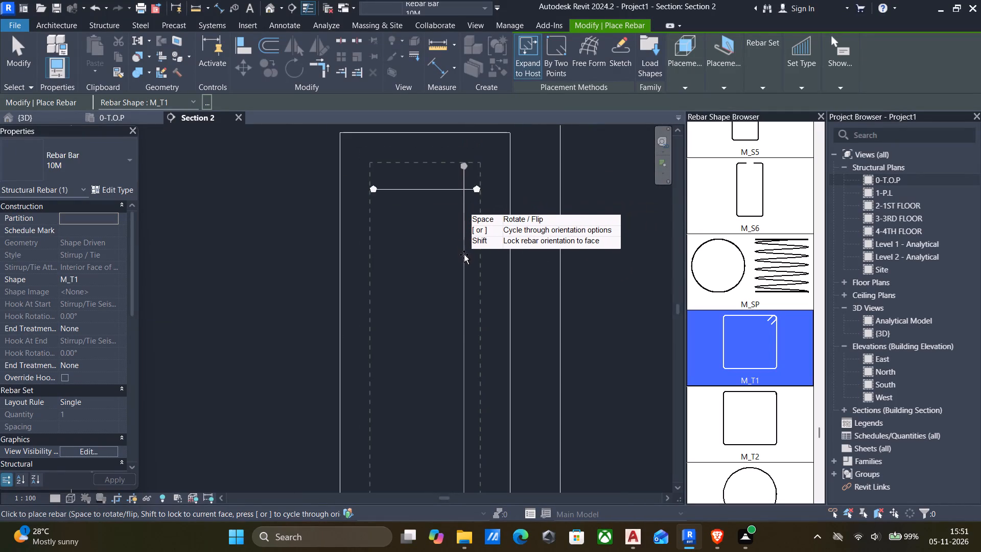
{"action": "key", "text": "Escape"}
{"action": "left_click", "coordinate": [432, 189]}
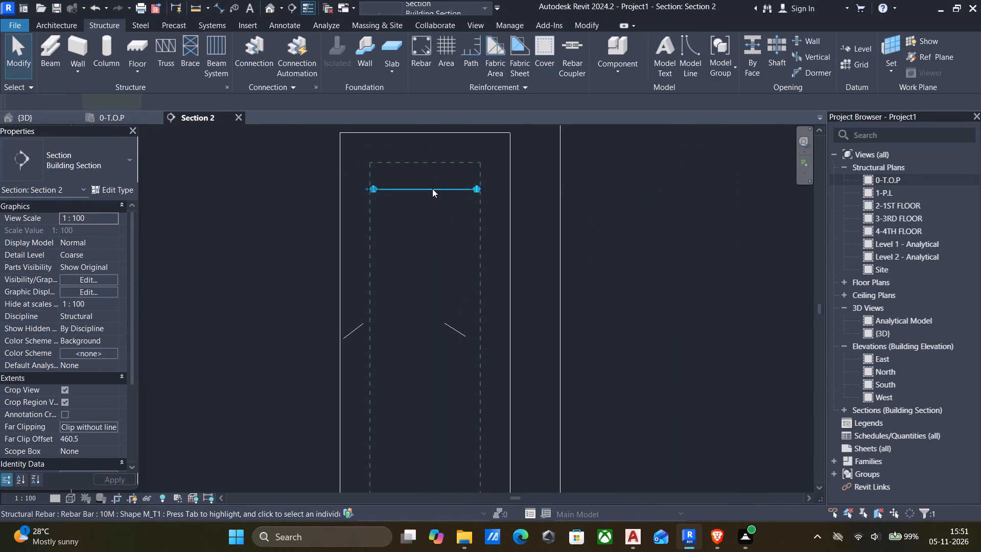
{"action": "left_click", "coordinate": [647, 42]}
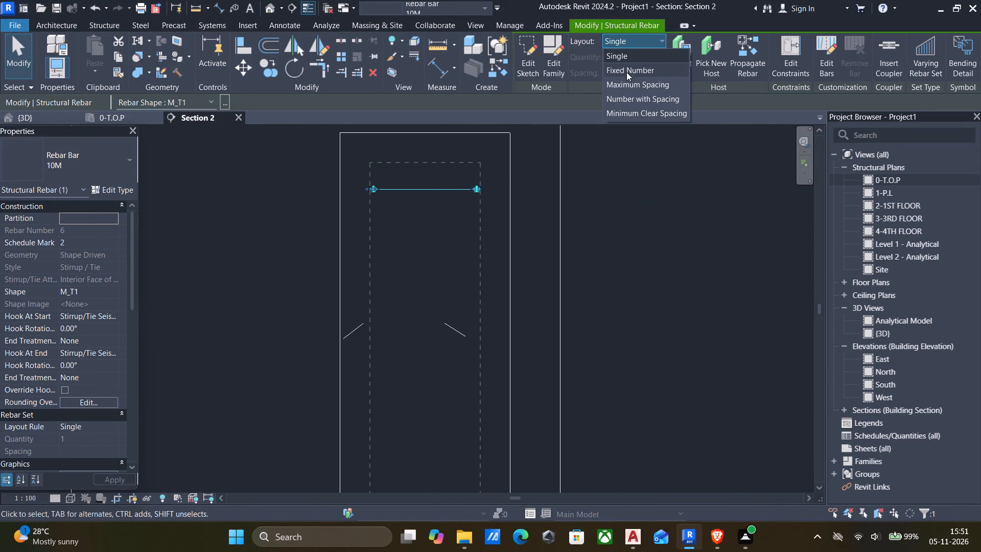
{"action": "left_click", "coordinate": [628, 83]}
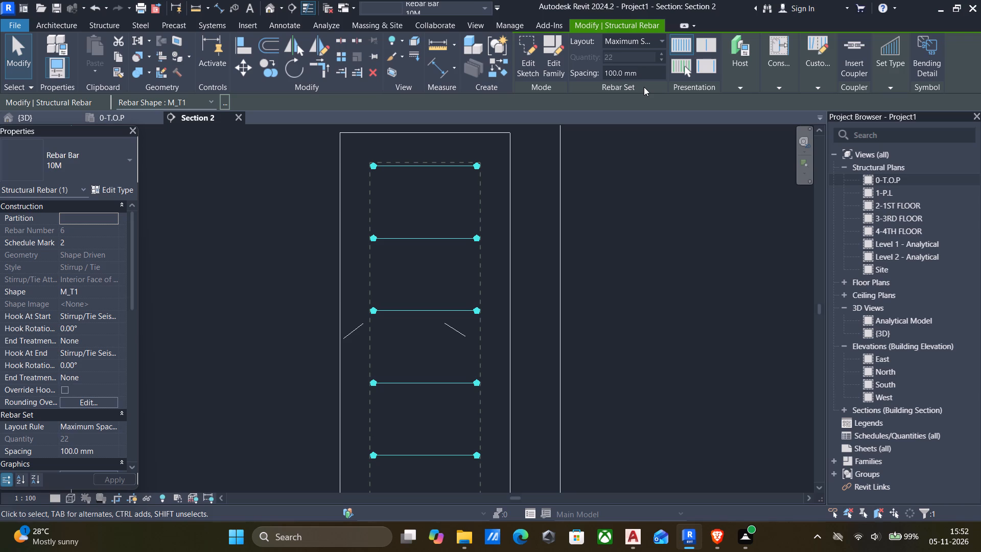
Review the available rebar bar types and the type properties of 10M for the selected ties.
{"action": "left_click", "coordinate": [86, 158]}
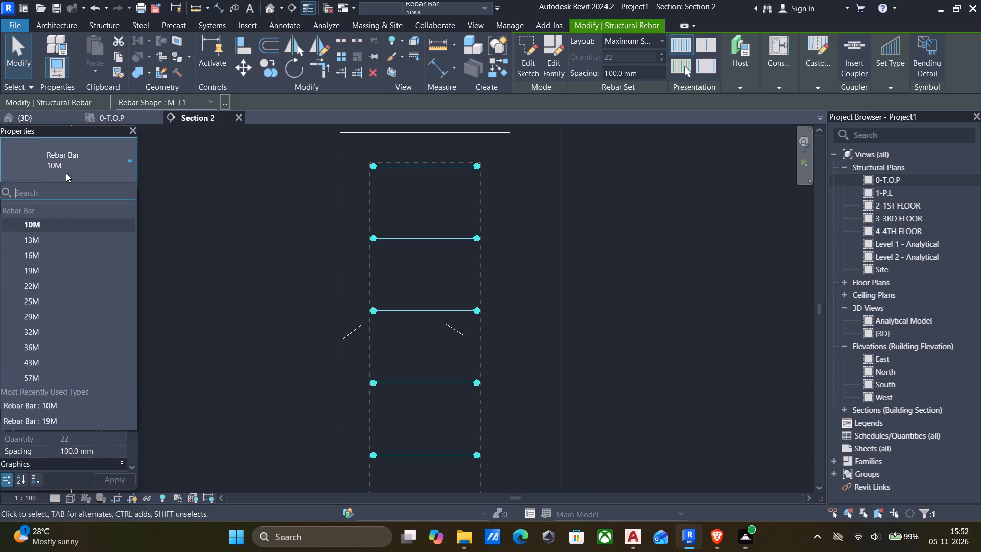
{"action": "scroll", "coordinate": [46, 217], "scroll_direction": "up", "scroll_amount": 10}
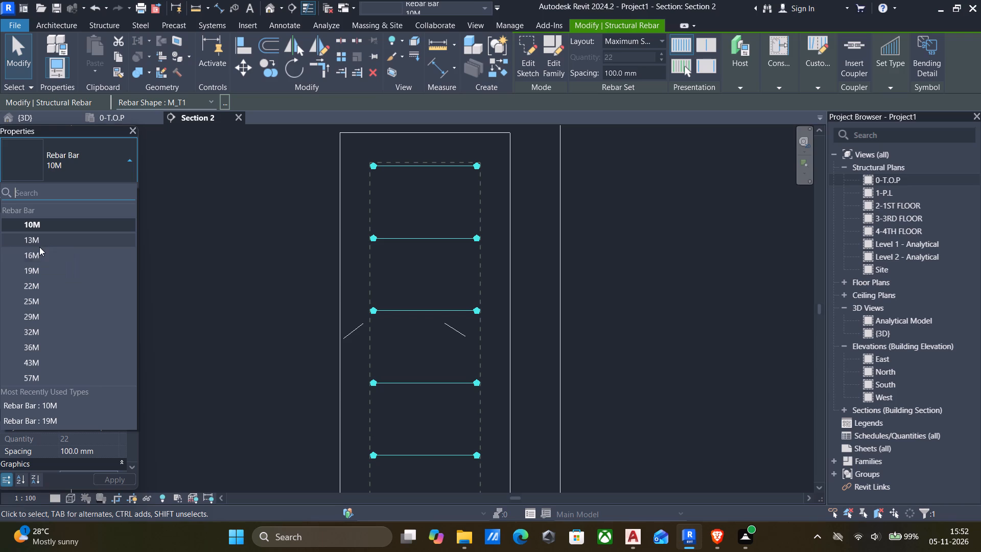
{"action": "scroll", "coordinate": [32, 283], "scroll_direction": "down", "scroll_amount": 5}
{"action": "left_click", "coordinate": [71, 223]}
{"action": "left_click", "coordinate": [114, 189]}
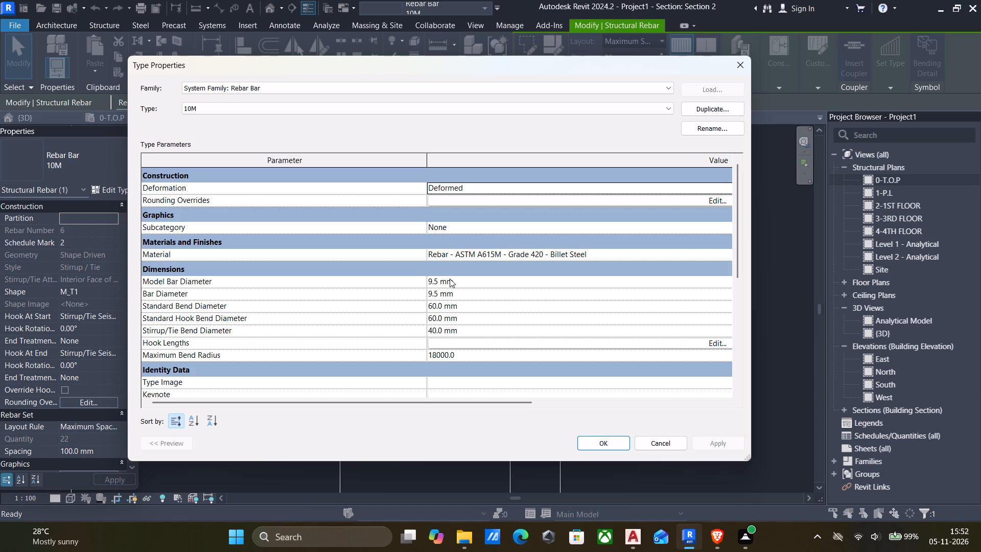
{"action": "left_click", "coordinate": [742, 70]}
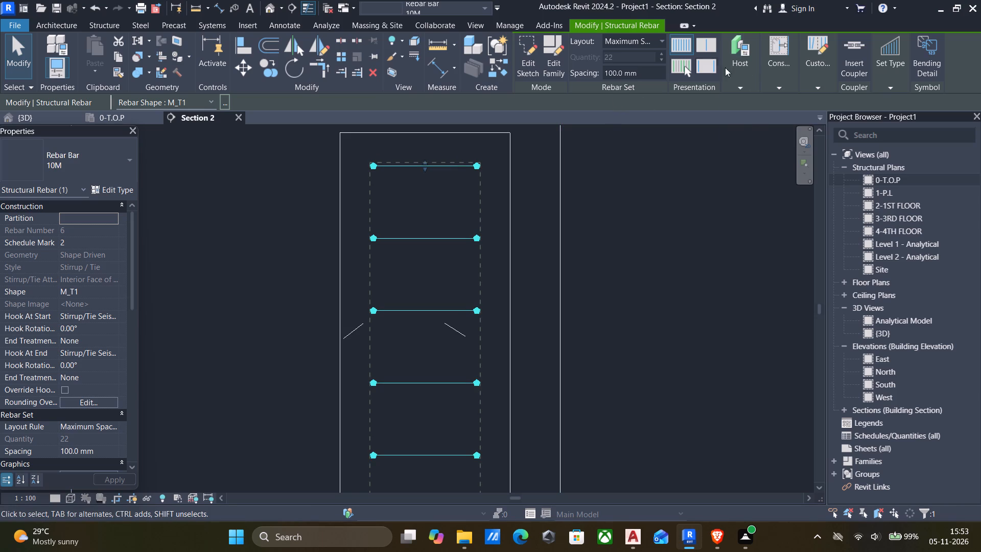
Set the maximum spacing of the column's tie set to 6 inches.
{"action": "left_click_drag", "start_coordinate": [647, 75], "coordinate": [502, 79]}
{"action": "key", "text": "6"}
{"action": "key", "text": "shift+quotedbl"}
{"action": "key", "text": "Return"}
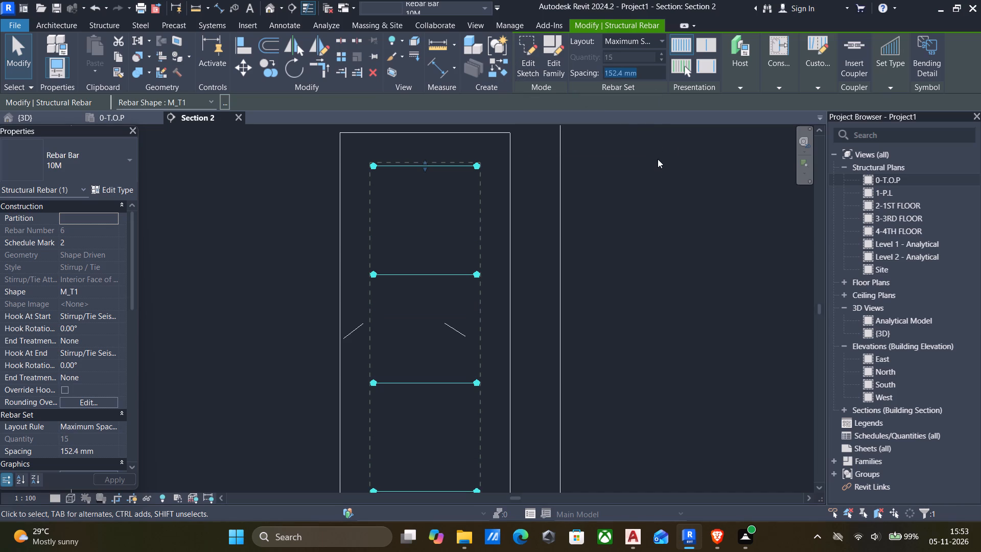
{"action": "scroll", "coordinate": [597, 145], "scroll_direction": "down", "scroll_amount": 4}
{"action": "scroll", "coordinate": [665, 196], "scroll_direction": "down", "scroll_amount": 5}
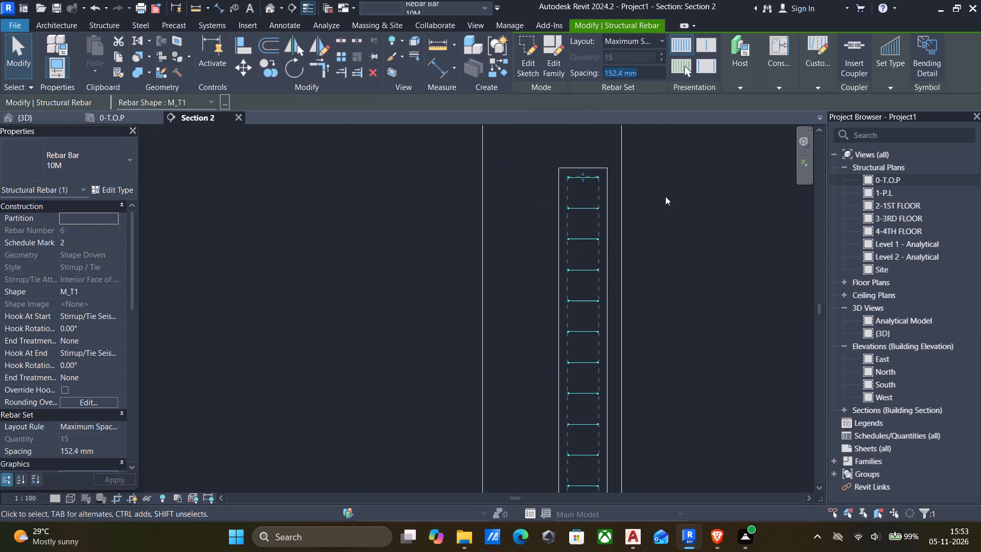
{"action": "middle_click_drag", "start_coordinate": [668, 202], "coordinate": [605, 199]}
{"action": "scroll", "coordinate": [605, 196], "scroll_direction": "down", "scroll_amount": 6}
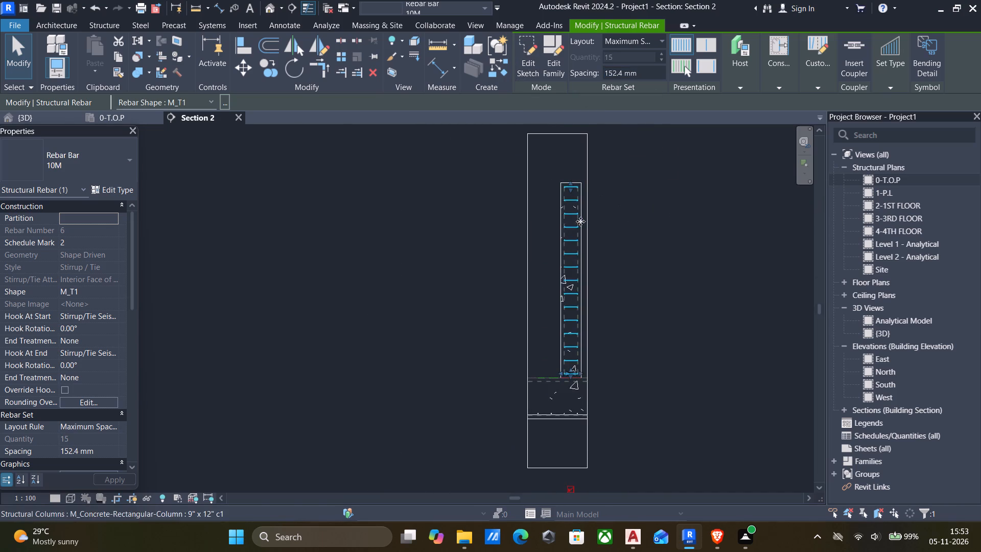
{"action": "scroll", "coordinate": [581, 221], "scroll_direction": "up", "scroll_amount": 1}
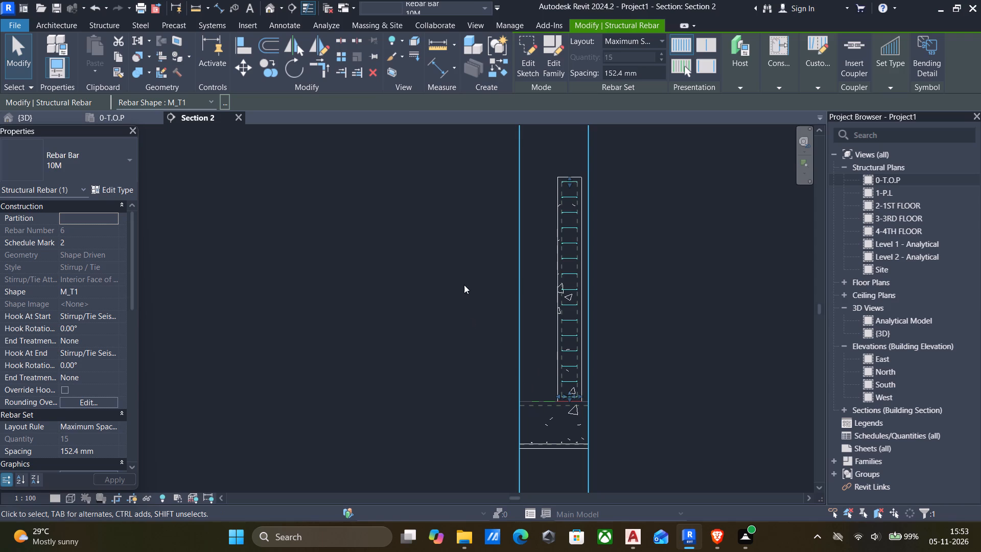
{"action": "left_click", "coordinate": [468, 265]}
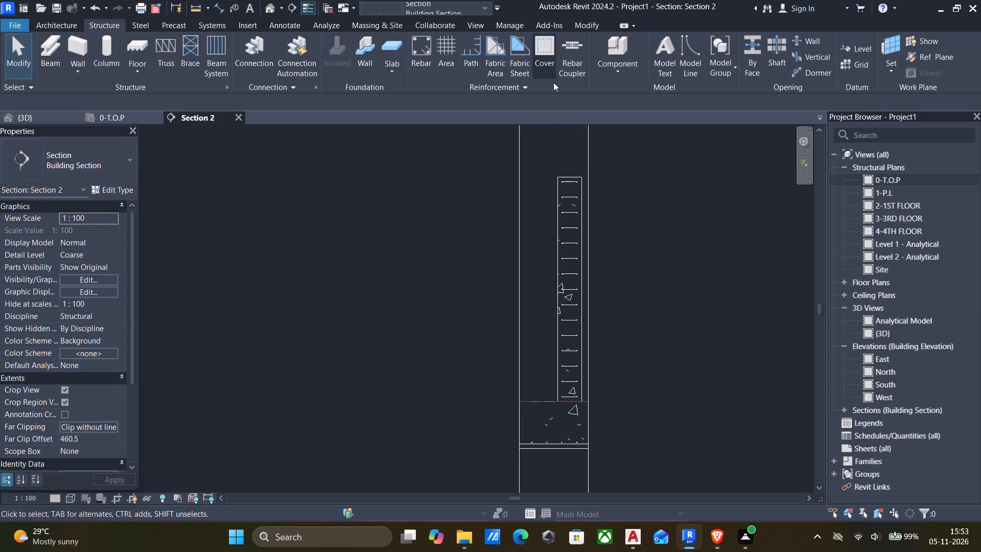
Make the column's 10M M_T1 tie set view unobscured in the {3D} view through its view visibility states.
{"action": "left_click", "coordinate": [570, 183]}
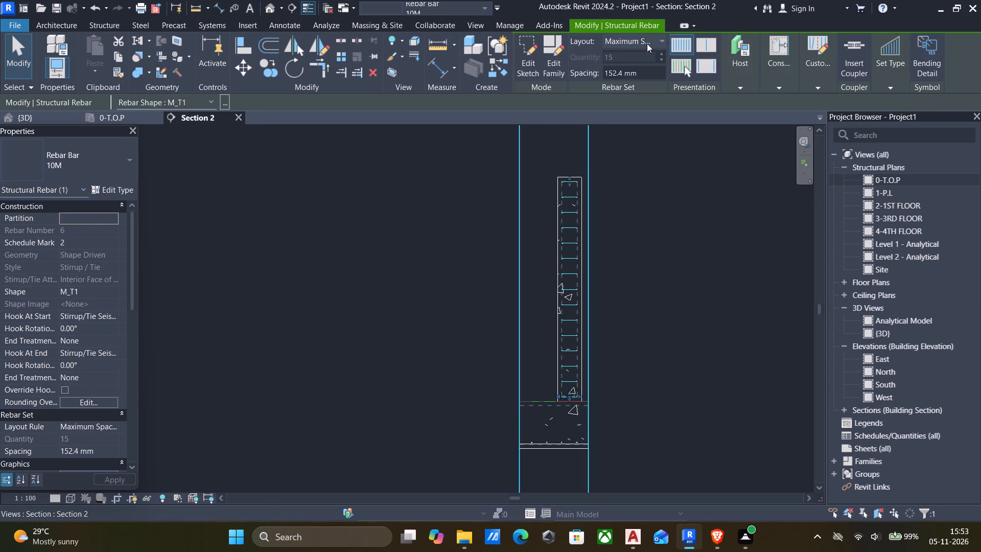
{"action": "scroll", "coordinate": [88, 384], "scroll_direction": "down", "scroll_amount": 7}
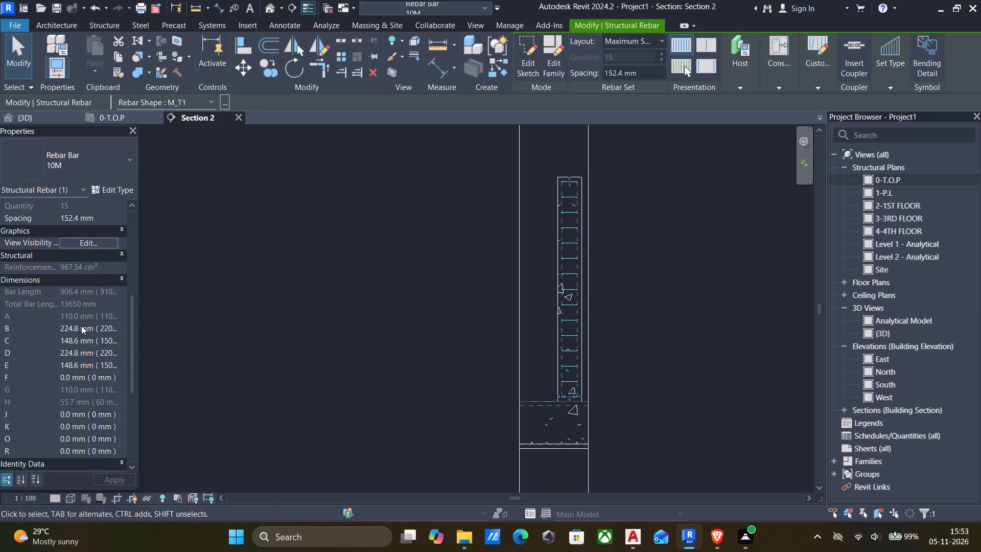
{"action": "scroll", "coordinate": [81, 319], "scroll_direction": "down", "scroll_amount": 4}
{"action": "scroll", "coordinate": [78, 323], "scroll_direction": "up", "scroll_amount": 3}
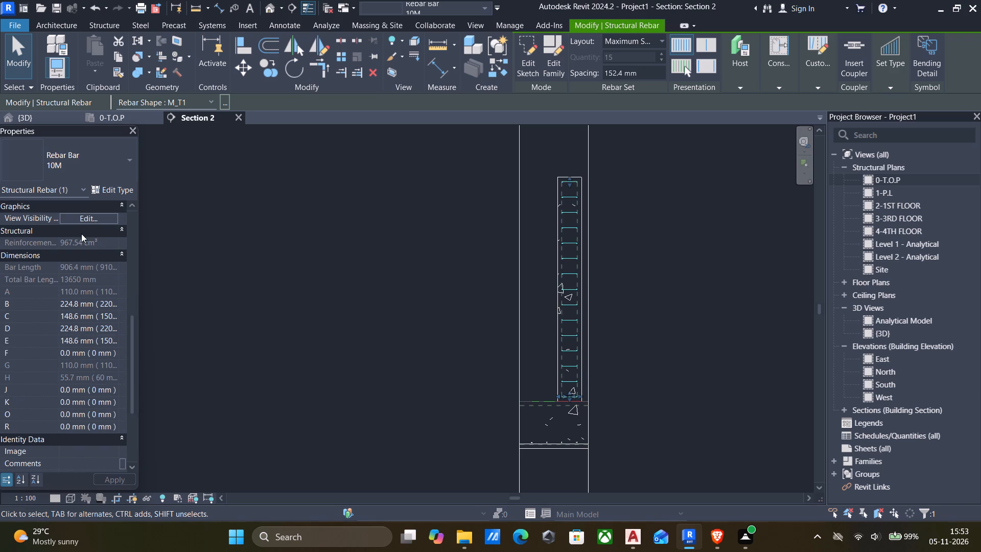
{"action": "left_click", "coordinate": [87, 219]}
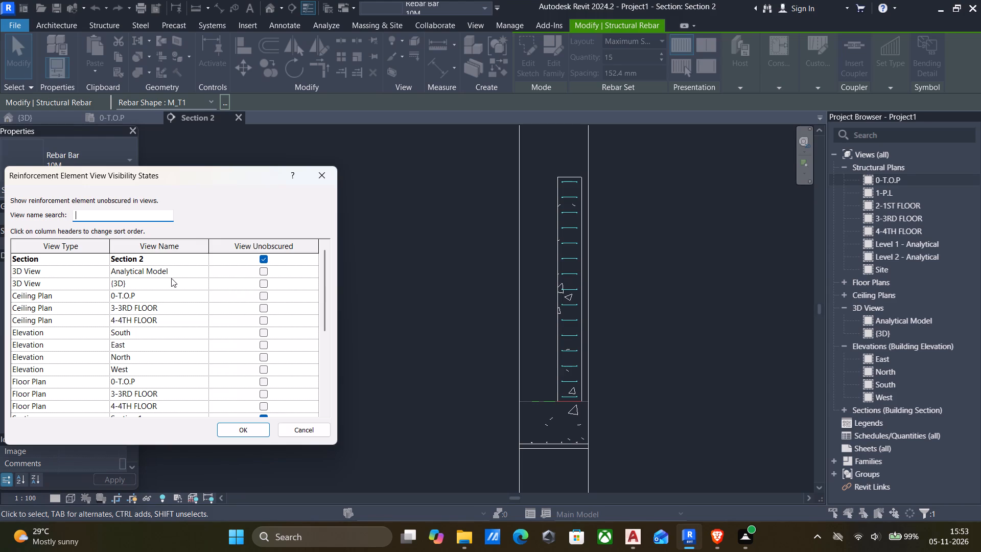
{"action": "left_click", "coordinate": [264, 284]}
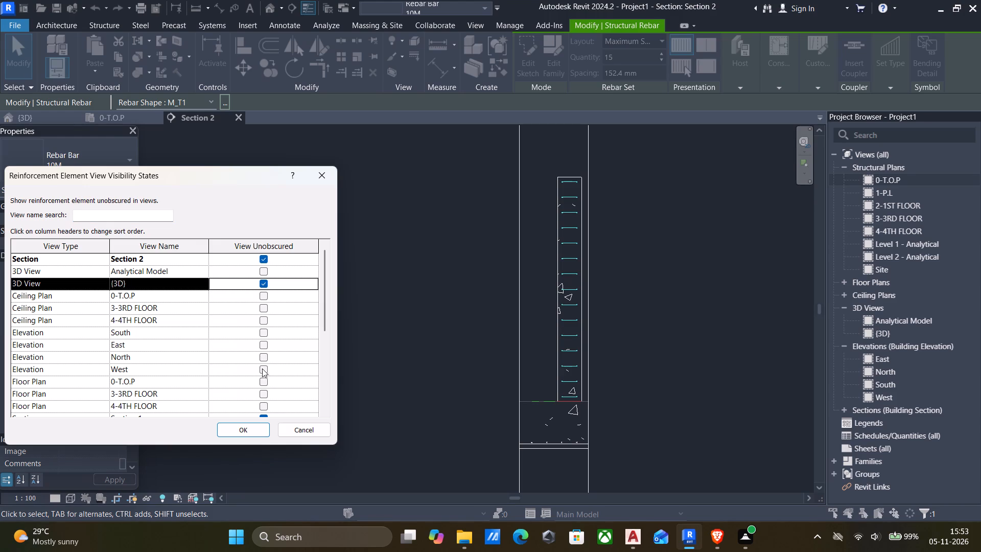
{"action": "left_click", "coordinate": [250, 426]}
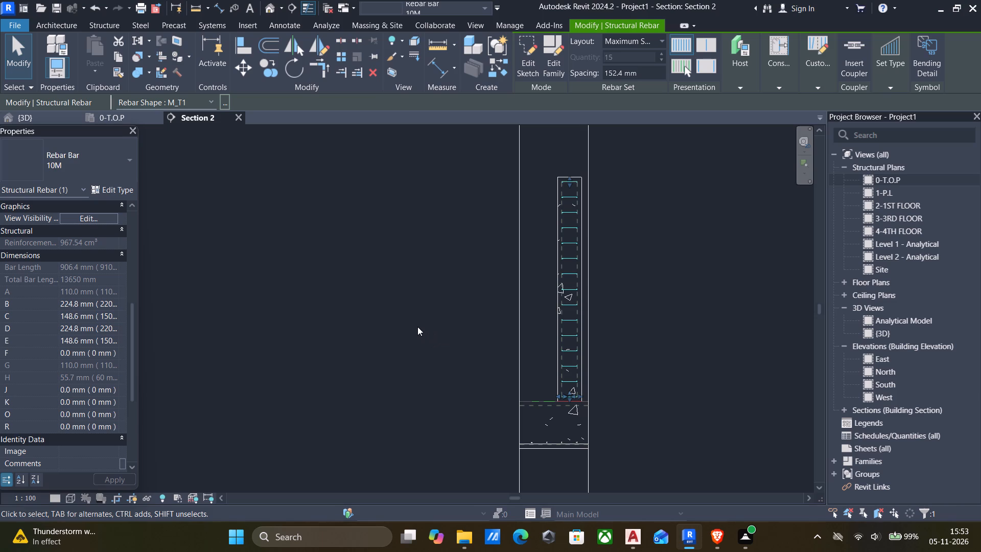
{"action": "key", "text": "Escape"}
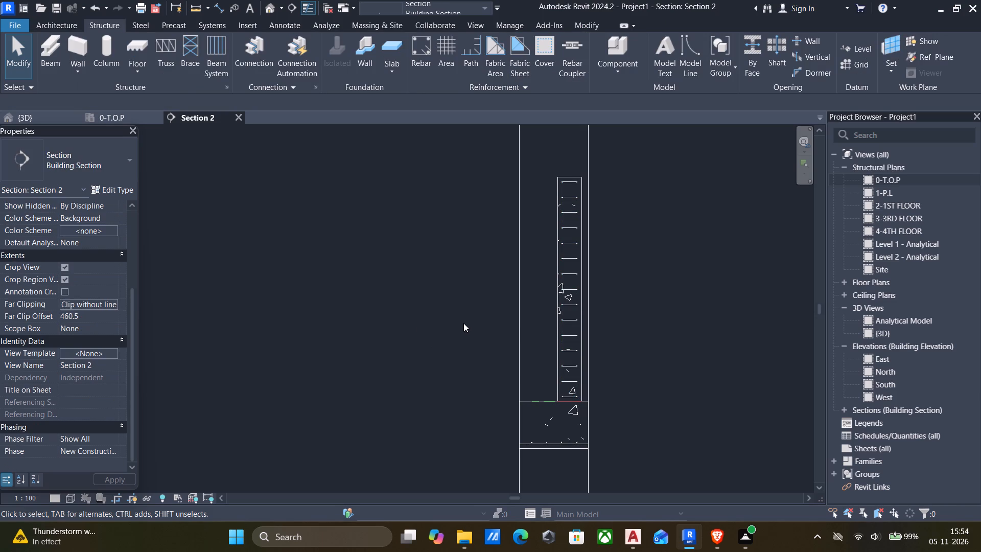
Open the 1-P.L structural plan and examine the section marks and columns on the F-1 and F-2 footings.
{"action": "middle_click_drag", "start_coordinate": [436, 308], "coordinate": [399, 337]}
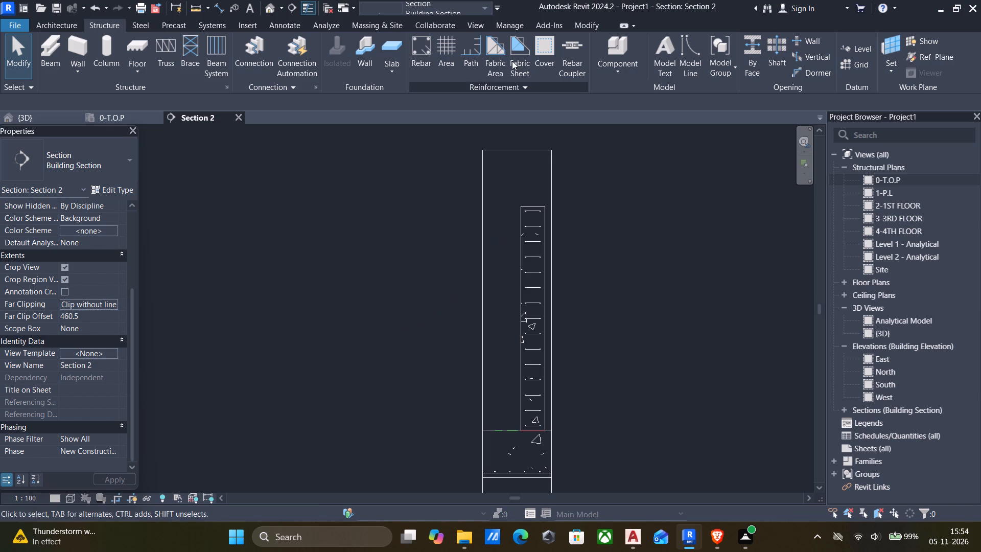
{"action": "double_click", "coordinate": [870, 191]}
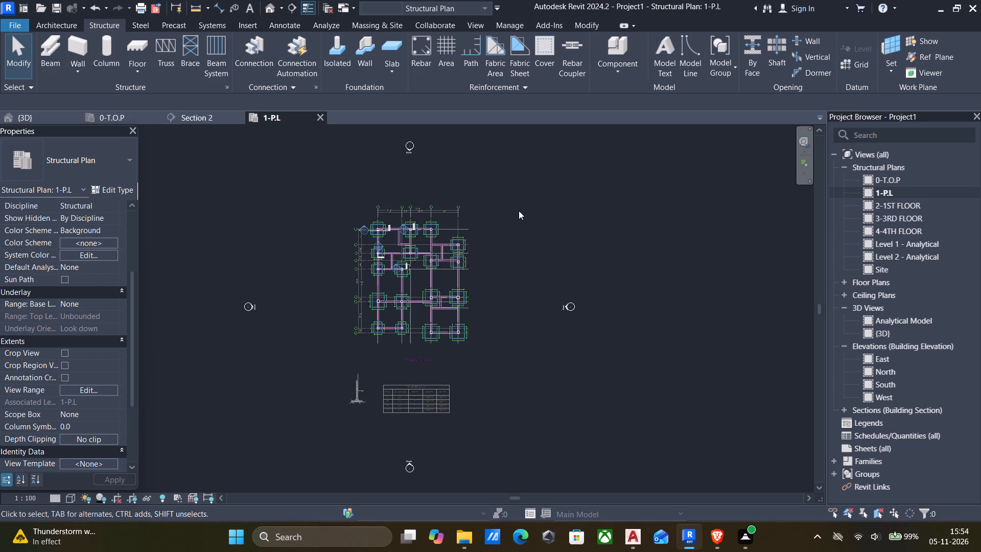
{"action": "scroll", "coordinate": [395, 270], "scroll_direction": "up", "scroll_amount": 5}
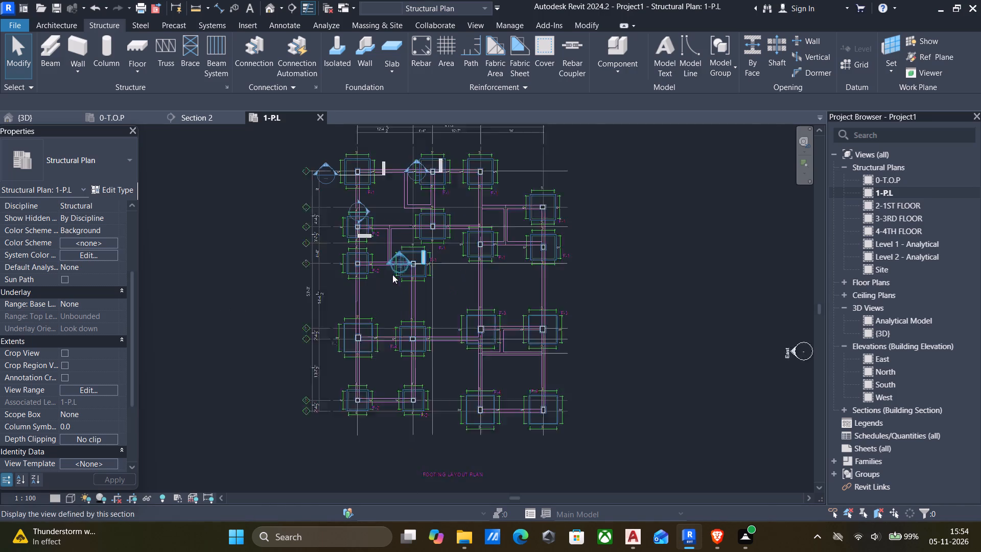
{"action": "scroll", "coordinate": [392, 274], "scroll_direction": "up", "scroll_amount": 7}
{"action": "scroll", "coordinate": [349, 273], "scroll_direction": "up", "scroll_amount": 5}
{"action": "middle_click_drag", "start_coordinate": [427, 247], "coordinate": [416, 331]}
{"action": "scroll", "coordinate": [450, 290], "scroll_direction": "down", "scroll_amount": 3}
{"action": "middle_click_drag", "start_coordinate": [394, 256], "coordinate": [395, 333]}
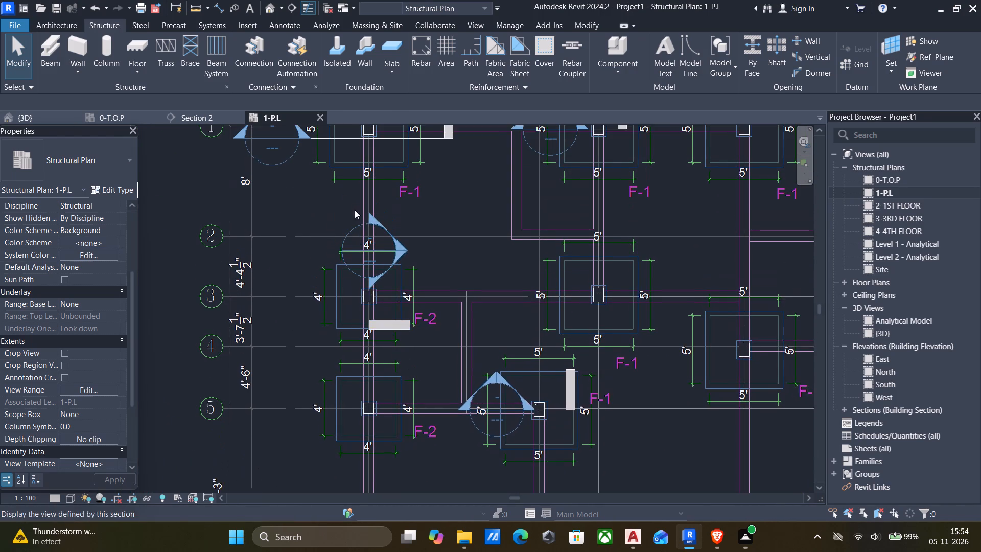
{"action": "middle_click_drag", "start_coordinate": [353, 207], "coordinate": [381, 291]}
{"action": "scroll", "coordinate": [392, 226], "scroll_direction": "up", "scroll_amount": 3}
{"action": "middle_click_drag", "start_coordinate": [622, 243], "coordinate": [605, 247]}
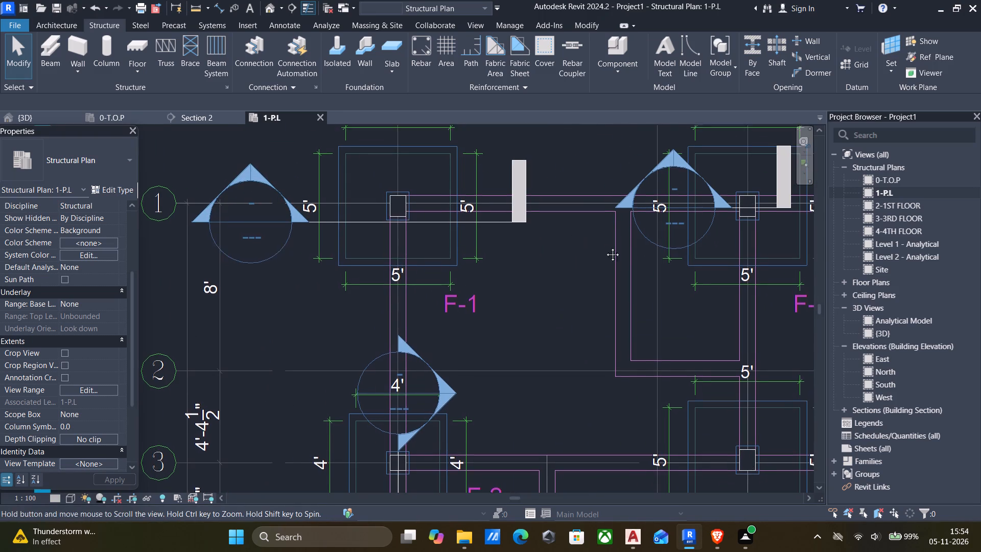
{"action": "middle_click_drag", "start_coordinate": [605, 247], "coordinate": [483, 228]}
{"action": "scroll", "coordinate": [482, 233], "scroll_direction": "down", "scroll_amount": 3}
{"action": "middle_click_drag", "start_coordinate": [552, 346], "coordinate": [464, 265]}
{"action": "scroll", "coordinate": [511, 285], "scroll_direction": "down", "scroll_amount": 2}
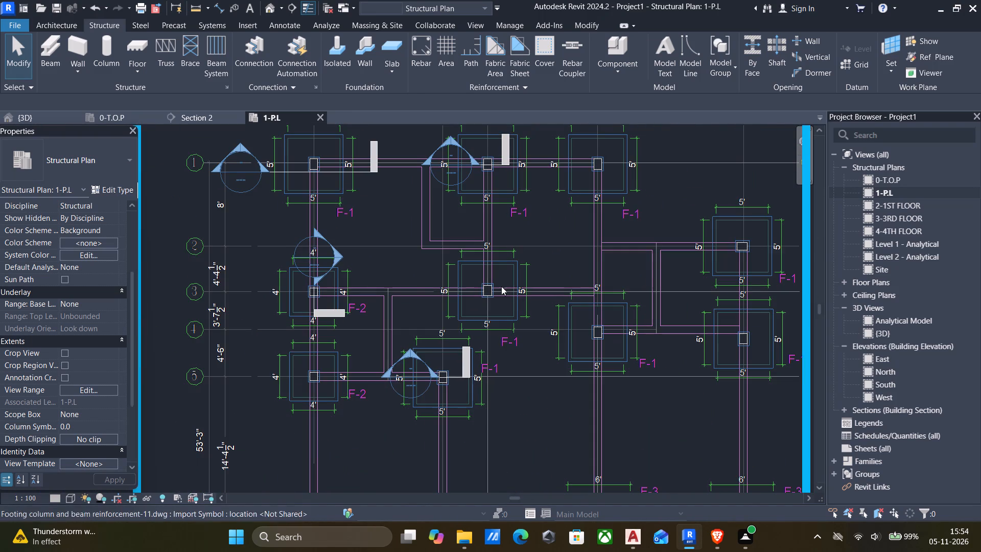
{"action": "scroll", "coordinate": [314, 307], "scroll_direction": "up", "scroll_amount": 4}
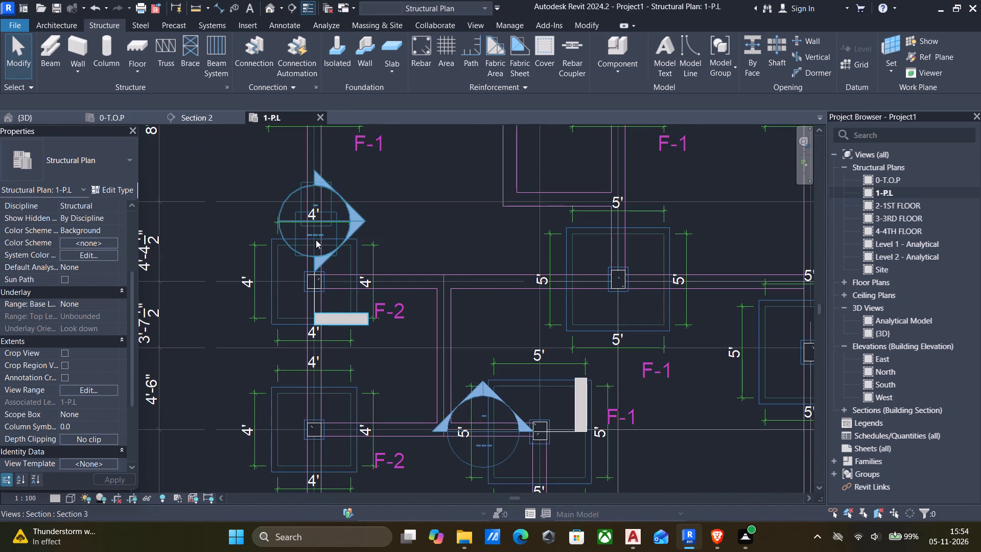
{"action": "scroll", "coordinate": [437, 267], "scroll_direction": "down", "scroll_amount": 4}
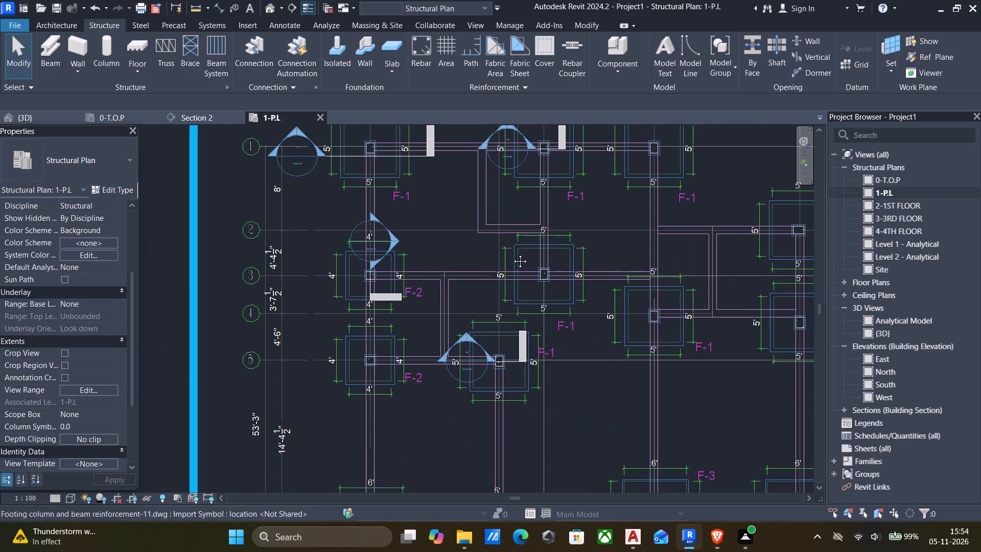
{"action": "middle_click", "coordinate": [512, 253]}
Inspect the tied column in the 3D view, and compare the footing layout from the top.
{"action": "left_click", "coordinate": [269, 6]}
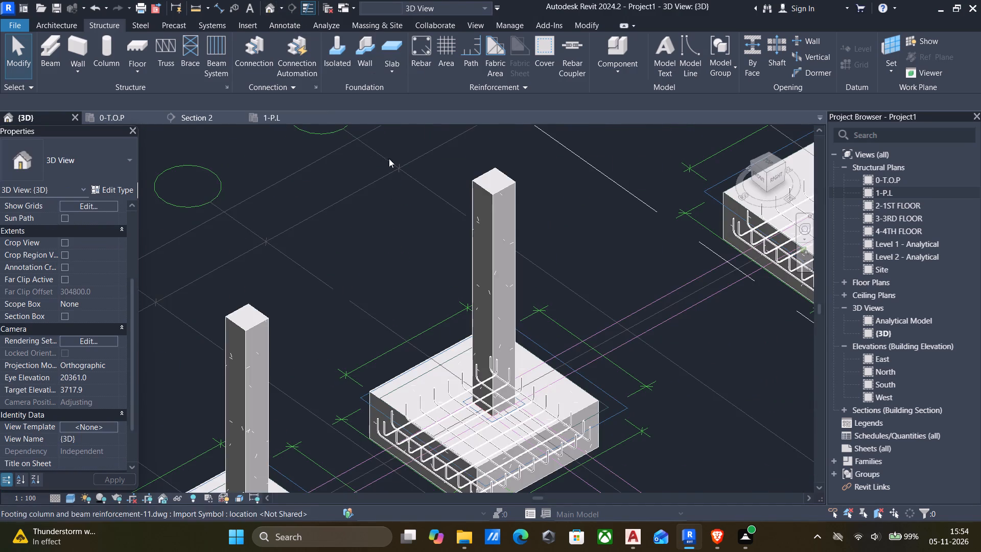
{"action": "scroll", "coordinate": [506, 195], "scroll_direction": "down", "scroll_amount": 14}
{"action": "scroll", "coordinate": [629, 240], "scroll_direction": "up", "scroll_amount": 2}
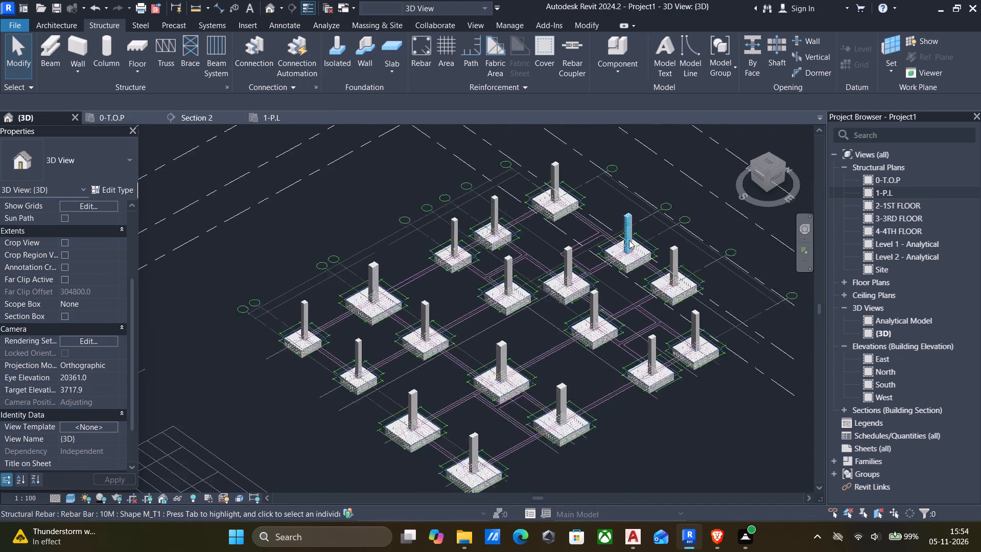
{"action": "scroll", "coordinate": [629, 240], "scroll_direction": "up", "scroll_amount": 12}
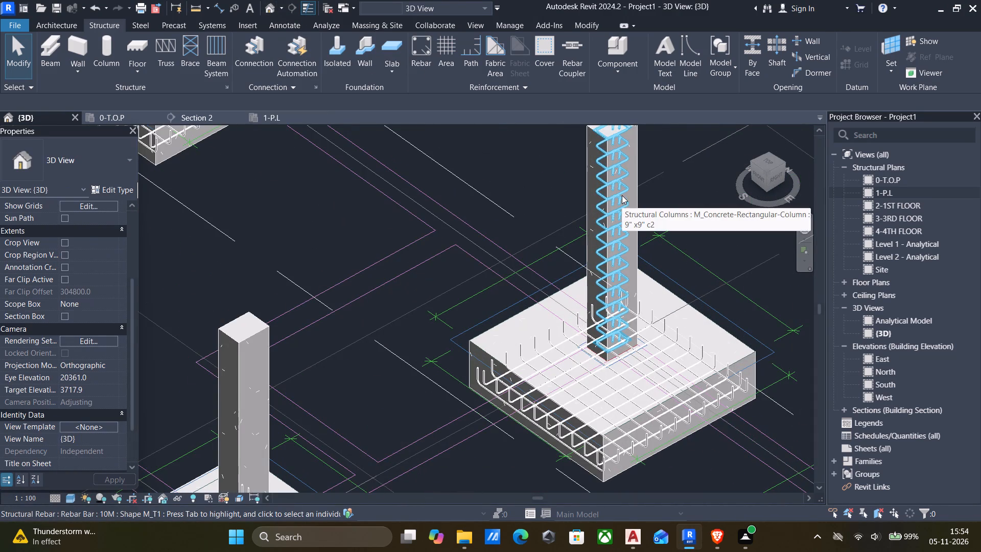
{"action": "scroll", "coordinate": [636, 201], "scroll_direction": "down", "scroll_amount": 5}
{"action": "scroll", "coordinate": [555, 226], "scroll_direction": "down", "scroll_amount": 3}
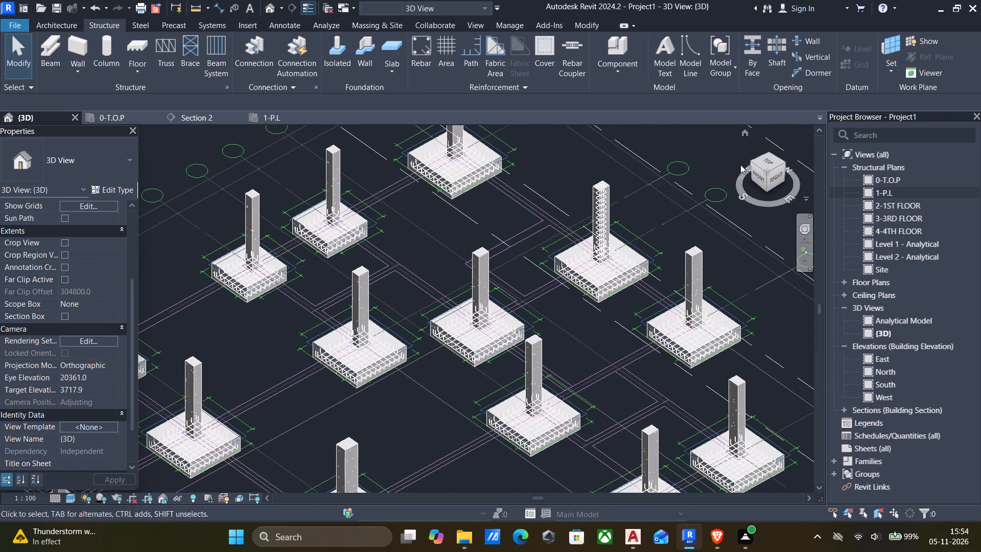
{"action": "left_click", "coordinate": [763, 160]}
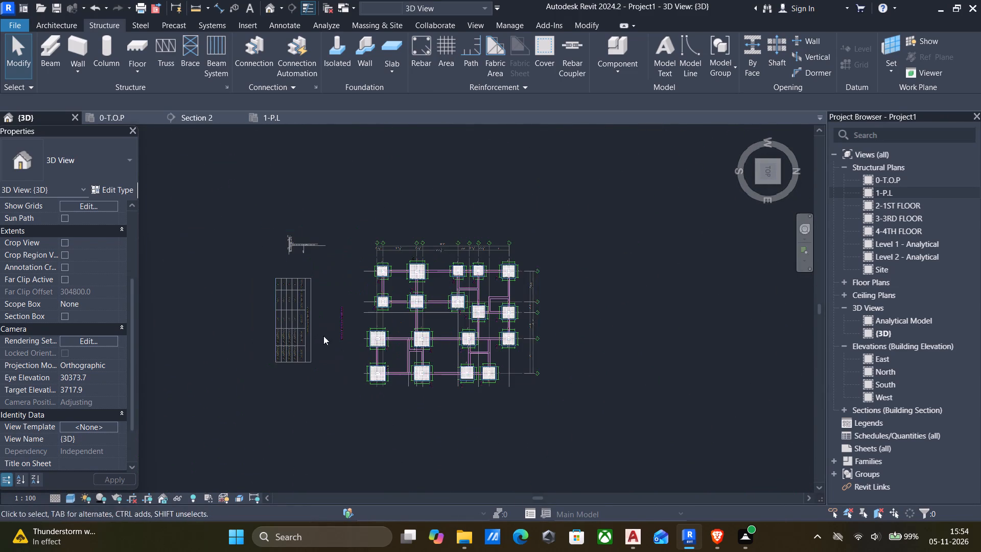
{"action": "scroll", "coordinate": [270, 304], "scroll_direction": "up", "scroll_amount": 4}
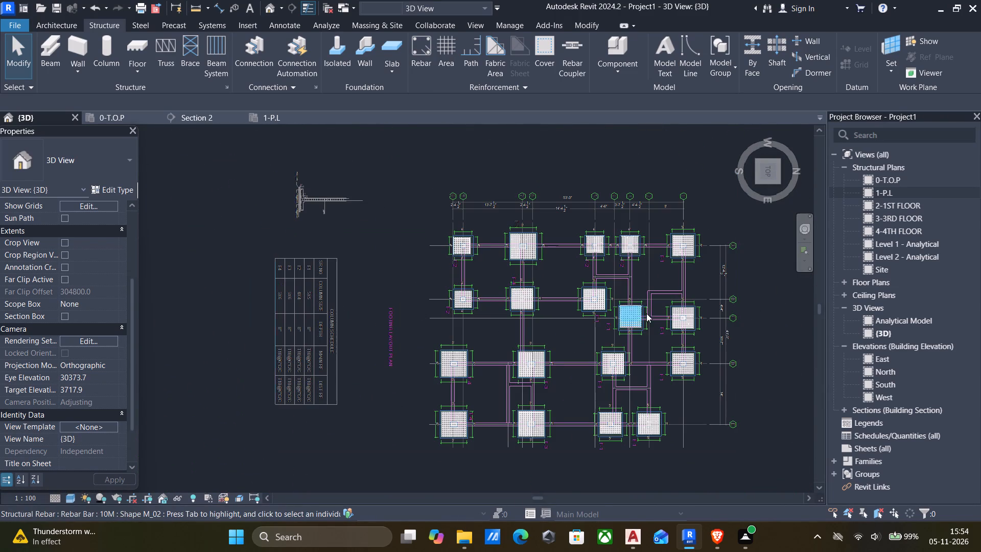
{"action": "scroll", "coordinate": [689, 314], "scroll_direction": "up", "scroll_amount": 6}
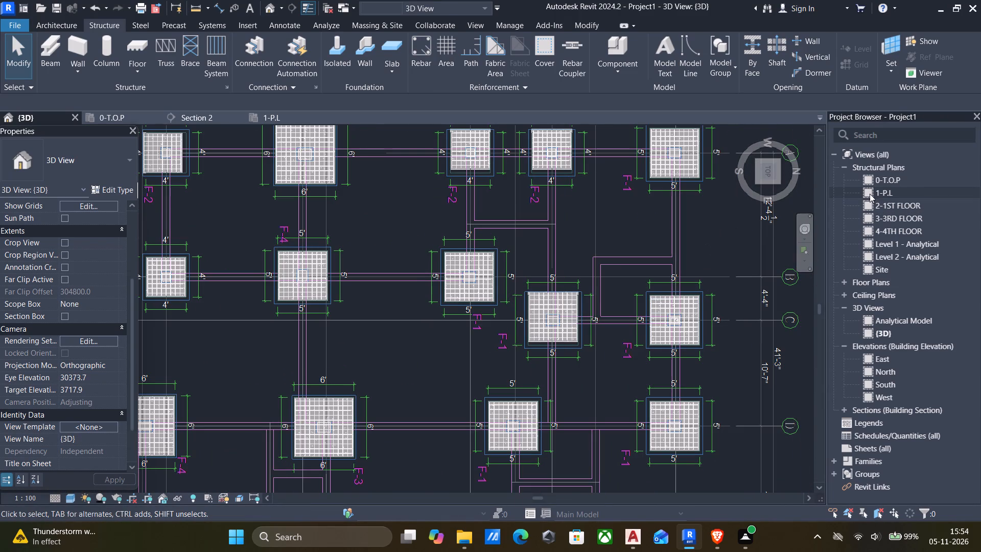
Return to the 1-P.L structural plan and examine the columns on the F-4 footings above the layout plan title.
{"action": "double_click", "coordinate": [869, 193]}
{"action": "scroll", "coordinate": [475, 266], "scroll_direction": "down", "scroll_amount": 12}
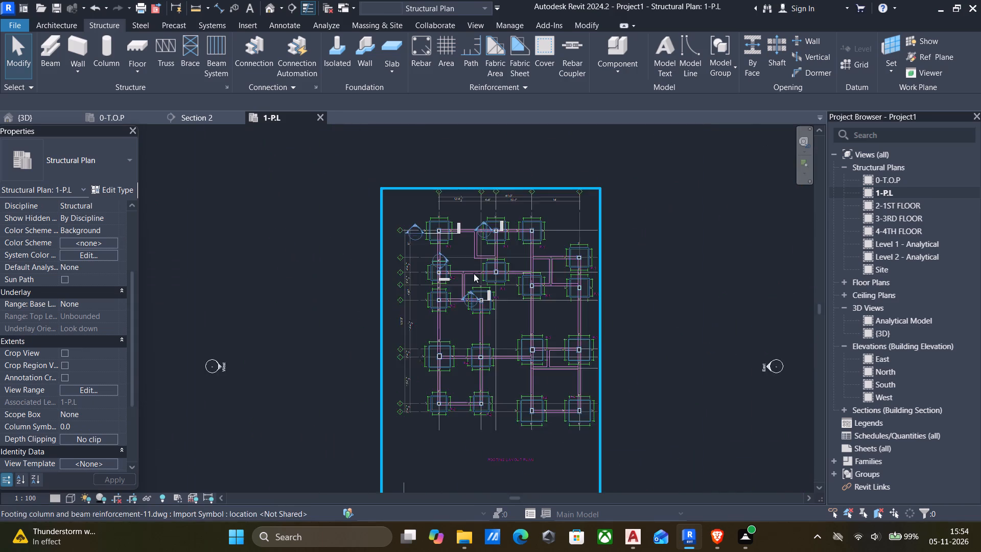
{"action": "scroll", "coordinate": [474, 273], "scroll_direction": "down", "scroll_amount": 2}
{"action": "scroll", "coordinate": [499, 368], "scroll_direction": "up", "scroll_amount": 5}
{"action": "scroll", "coordinate": [539, 308], "scroll_direction": "up", "scroll_amount": 6}
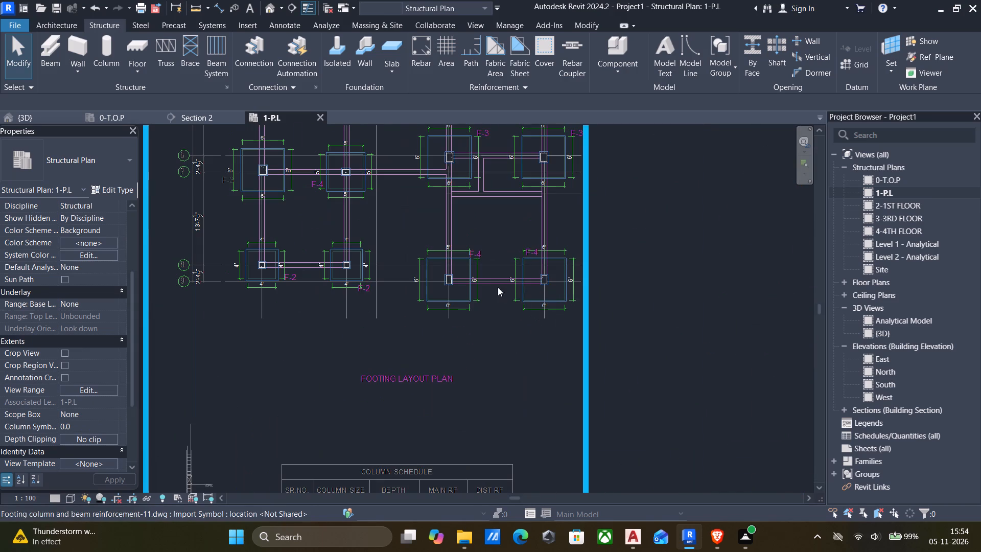
{"action": "scroll", "coordinate": [452, 287], "scroll_direction": "up", "scroll_amount": 4}
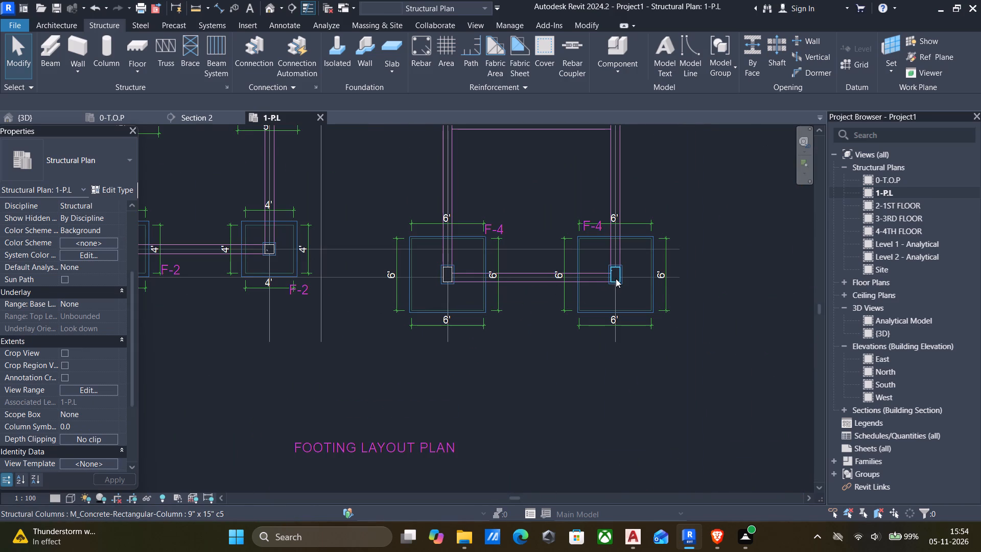
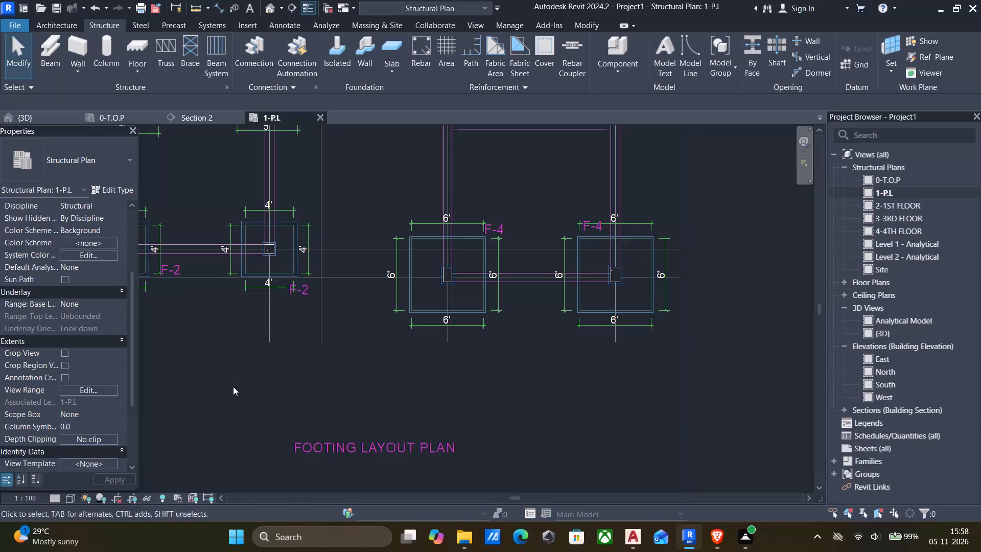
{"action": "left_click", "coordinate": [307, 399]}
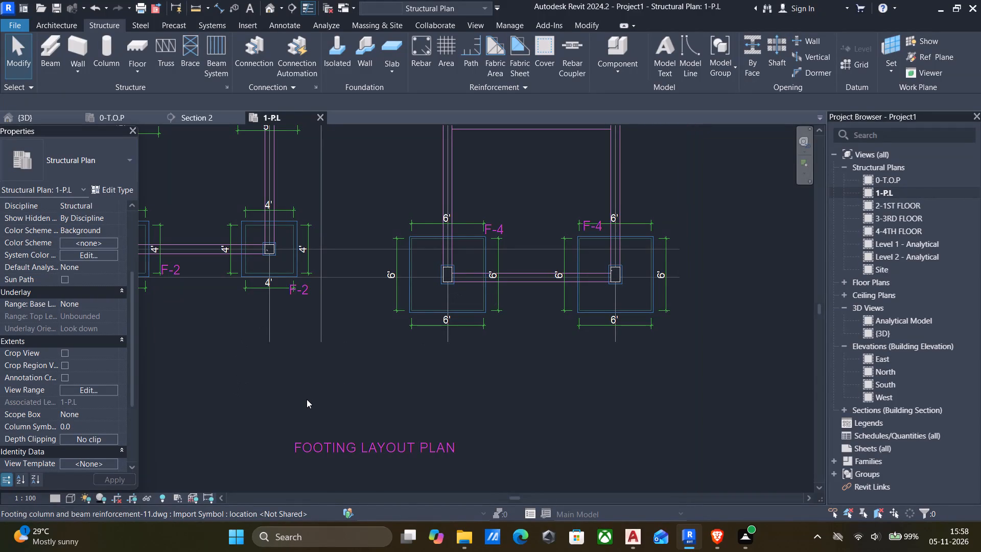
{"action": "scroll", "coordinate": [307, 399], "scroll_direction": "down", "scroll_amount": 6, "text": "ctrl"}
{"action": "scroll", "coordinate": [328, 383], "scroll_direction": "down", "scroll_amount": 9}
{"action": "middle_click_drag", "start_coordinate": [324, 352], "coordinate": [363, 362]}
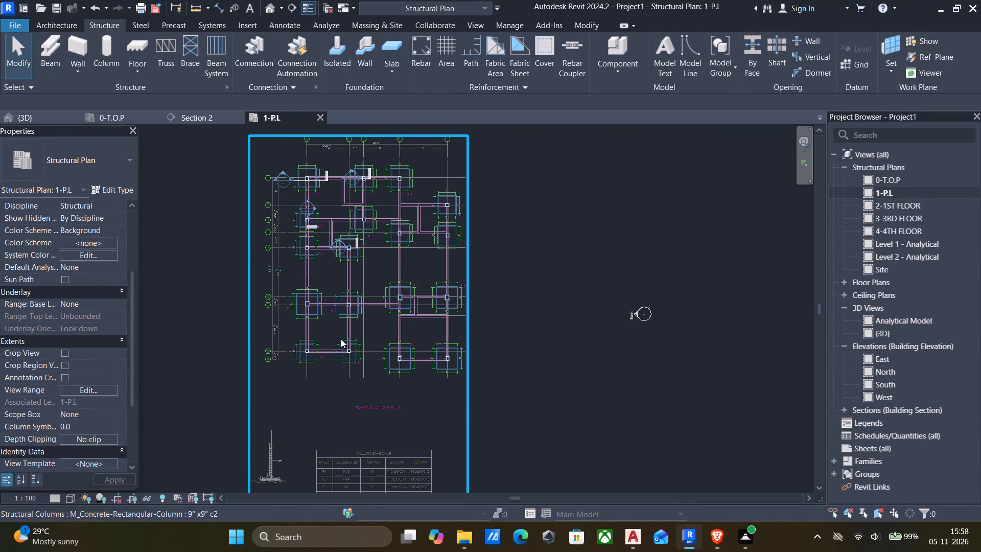
Save the project as "column beam footing reinforcement -11" in the REVIT STRUCTURE PLANS folder on the OS (C:) drive.
{"action": "key", "text": "ctrl+s"}
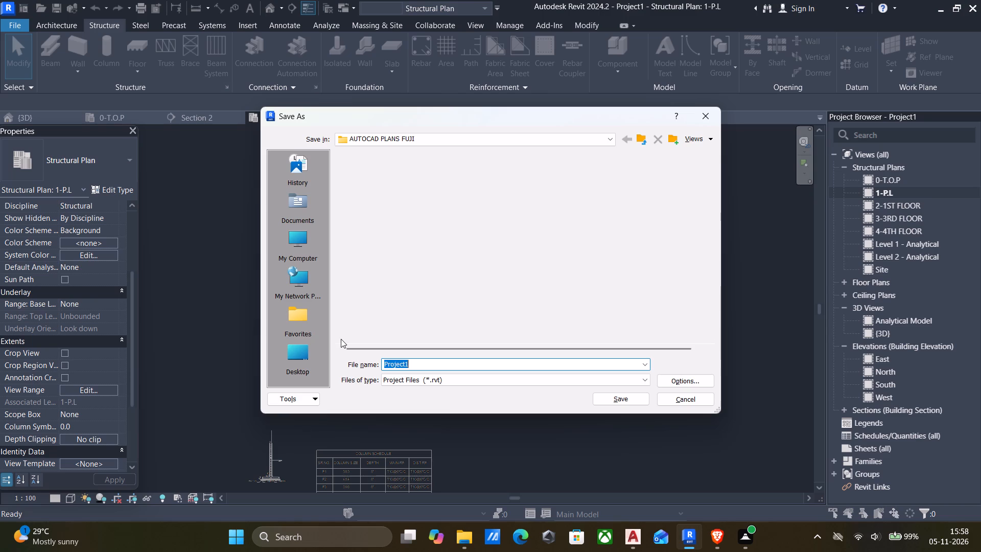
{"action": "left_click", "coordinate": [294, 348]}
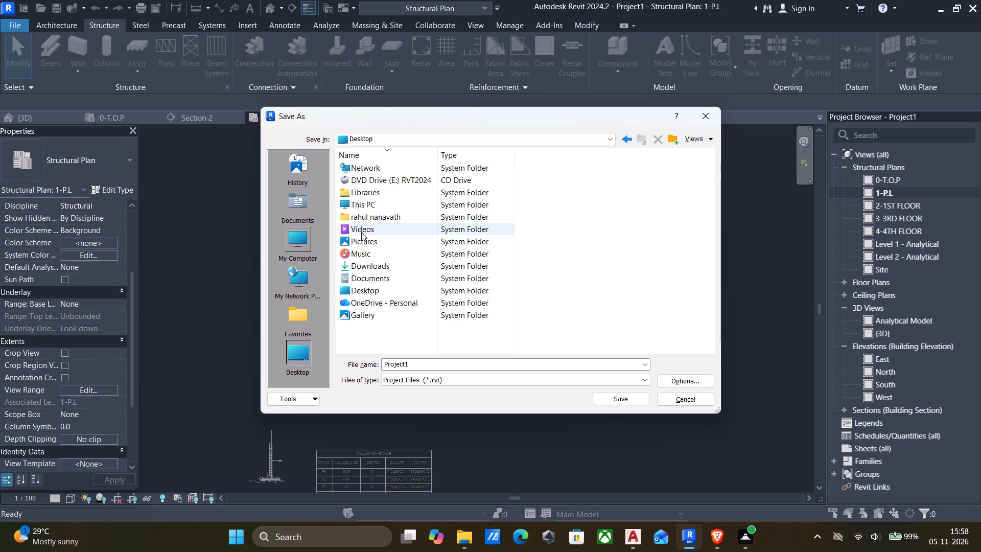
{"action": "double_click", "coordinate": [358, 209]}
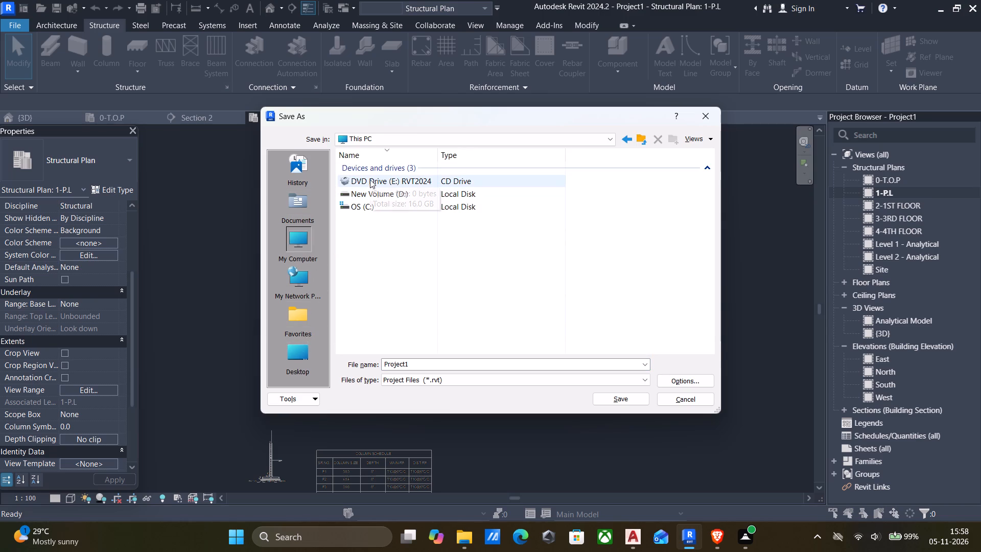
{"action": "left_click", "coordinate": [359, 204]}
{"action": "left_click", "coordinate": [359, 204]}
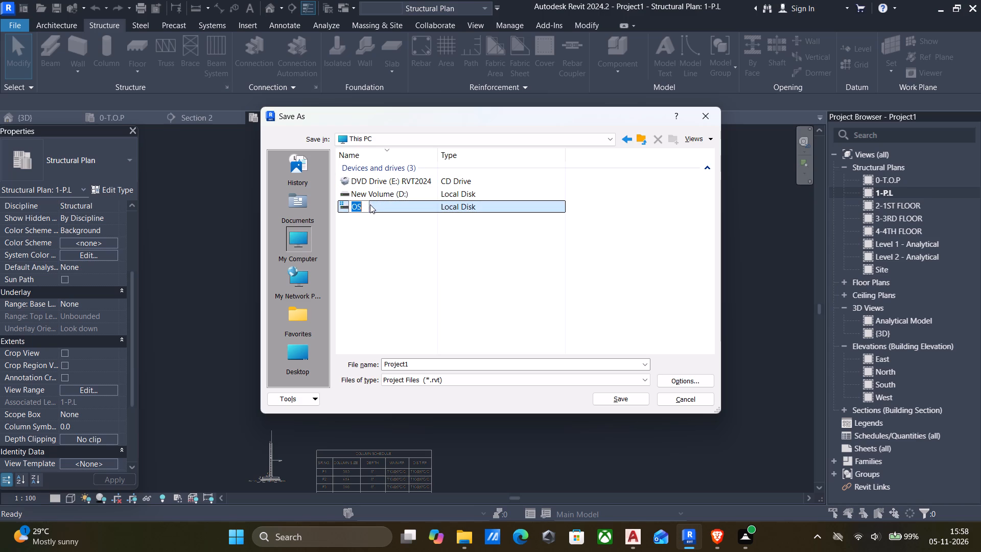
{"action": "double_click", "coordinate": [369, 205]}
{"action": "double_click", "coordinate": [381, 205]}
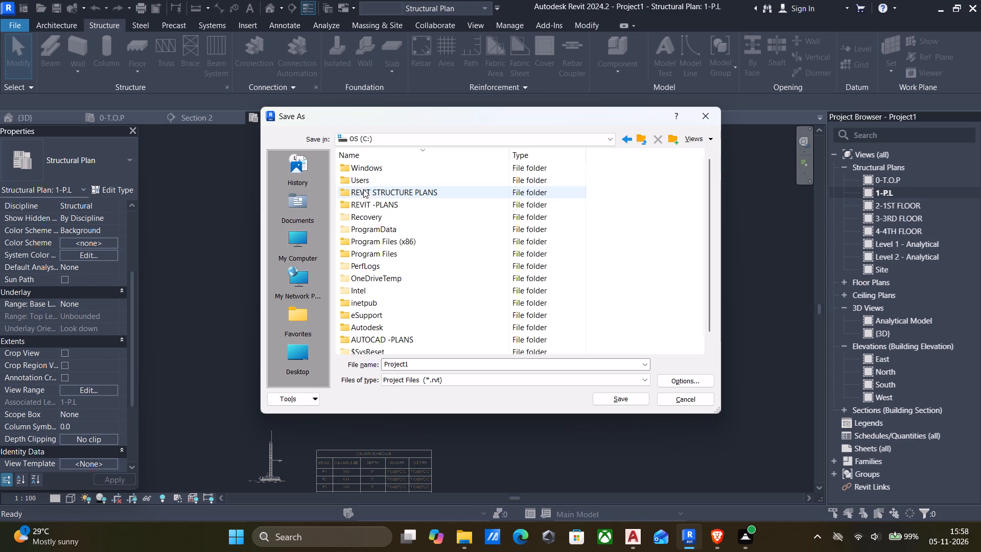
{"action": "double_click", "coordinate": [357, 197]}
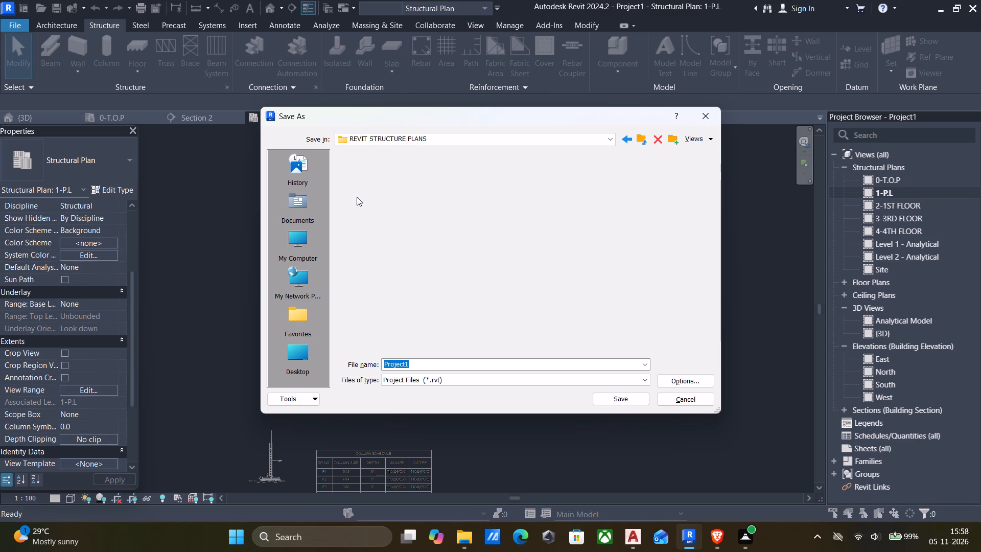
{"action": "left_click_drag", "start_coordinate": [436, 363], "coordinate": [266, 371]}
{"action": "type", "text": "column beam footing reinforcemen"}
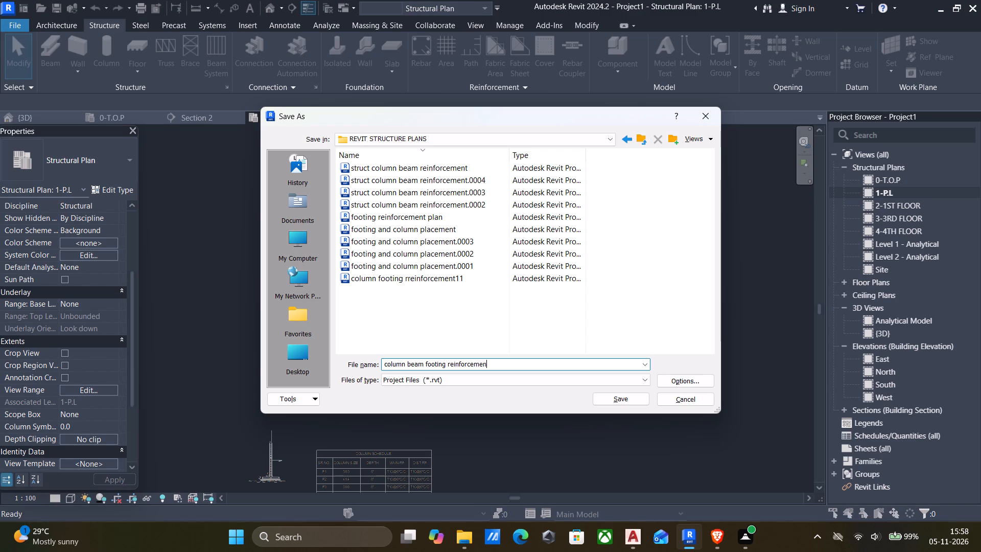
{"action": "type", "text": "t"}
{"action": "key", "text": "space"}
{"action": "type", "text": "-1"}
{"action": "key", "text": "1"}
{"action": "left_click", "coordinate": [612, 400]}
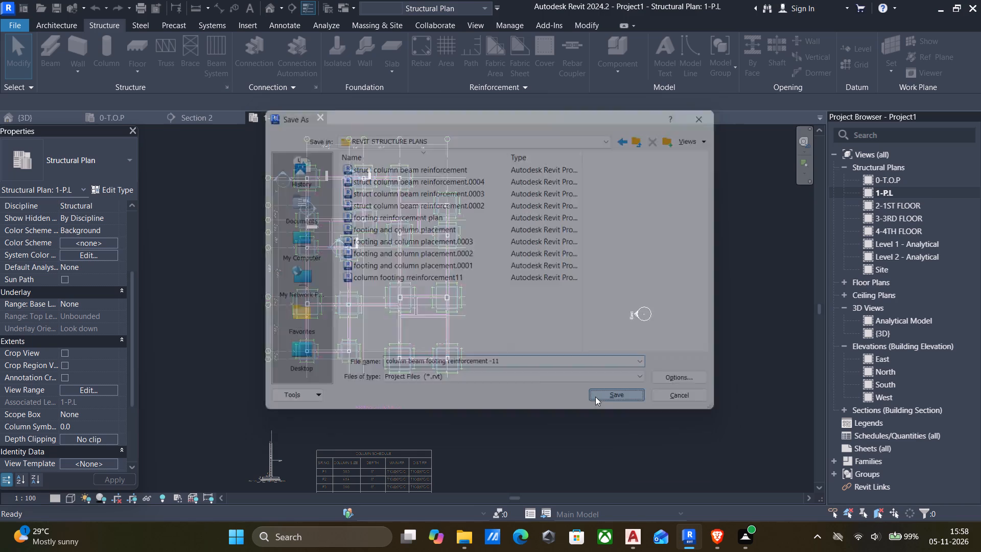
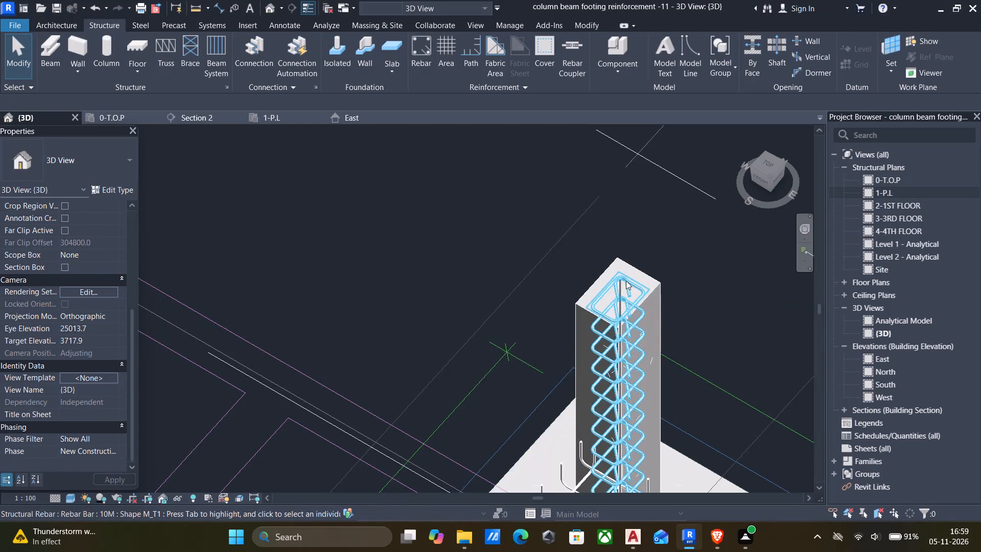
Examine the column ties, vertical bar and footing reinforcement up close and from the top in the 3D view.
{"action": "scroll", "coordinate": [626, 281], "scroll_direction": "up", "scroll_amount": 10}
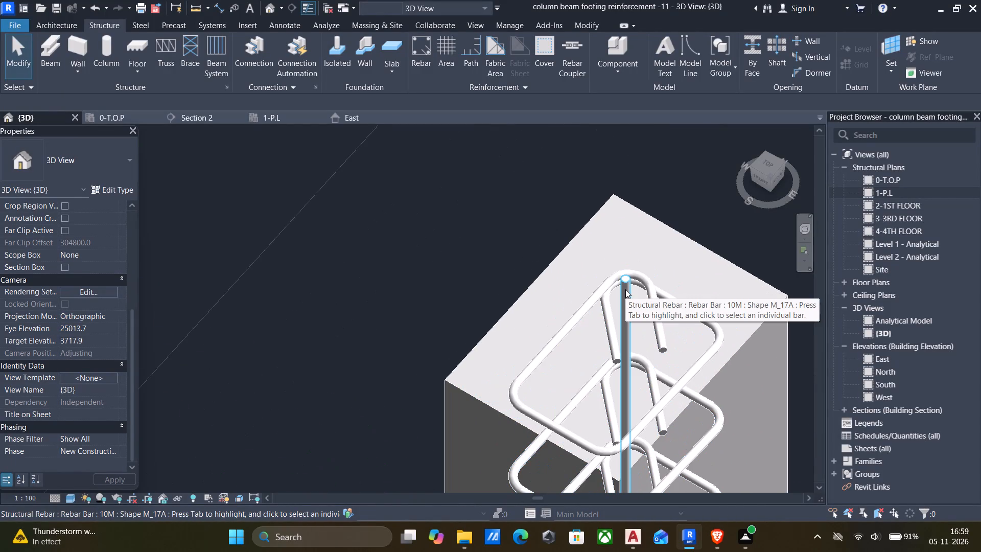
{"action": "left_click", "coordinate": [763, 164]}
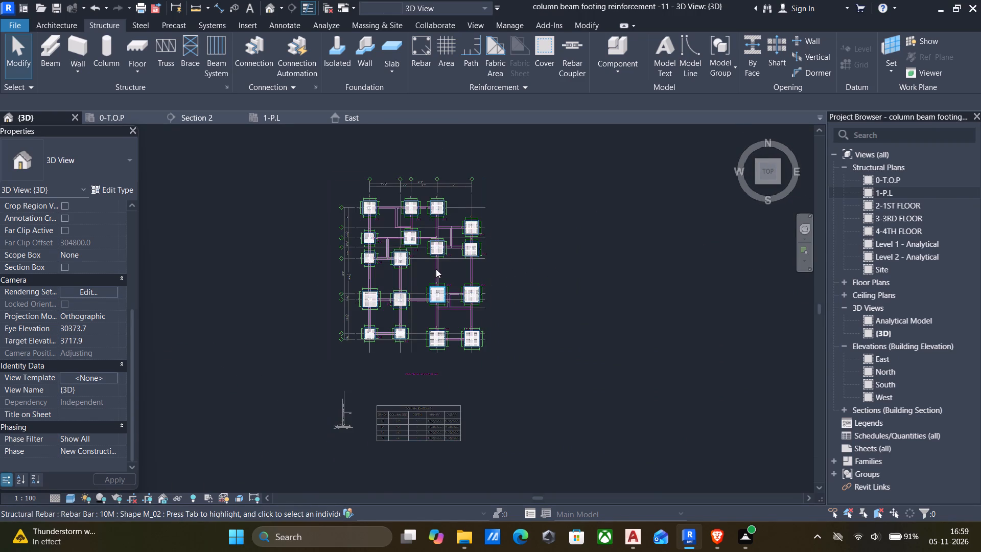
{"action": "scroll", "coordinate": [447, 261], "scroll_direction": "up", "scroll_amount": 5}
{"action": "scroll", "coordinate": [483, 165], "scroll_direction": "up", "scroll_amount": 6}
{"action": "scroll", "coordinate": [492, 210], "scroll_direction": "up", "scroll_amount": 5}
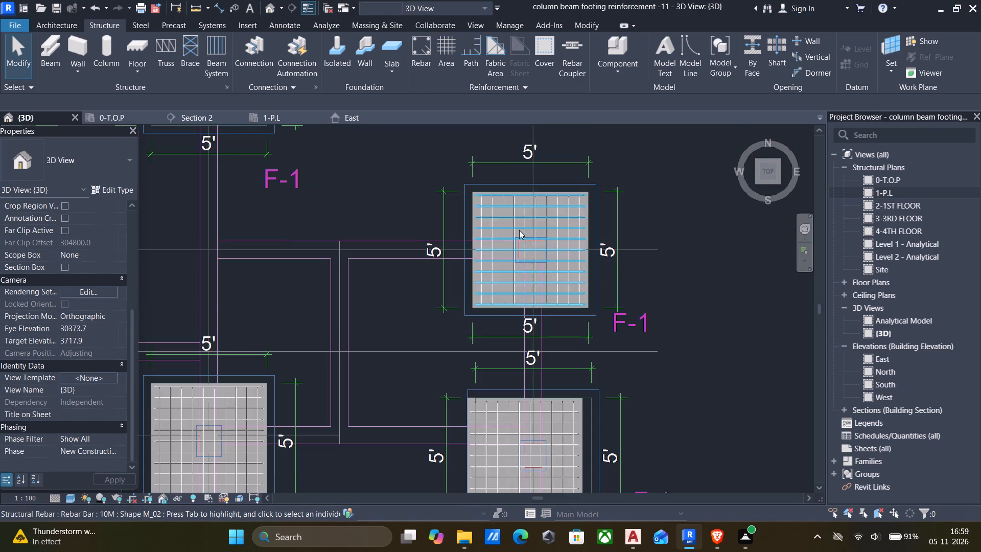
{"action": "scroll", "coordinate": [526, 246], "scroll_direction": "up", "scroll_amount": 2}
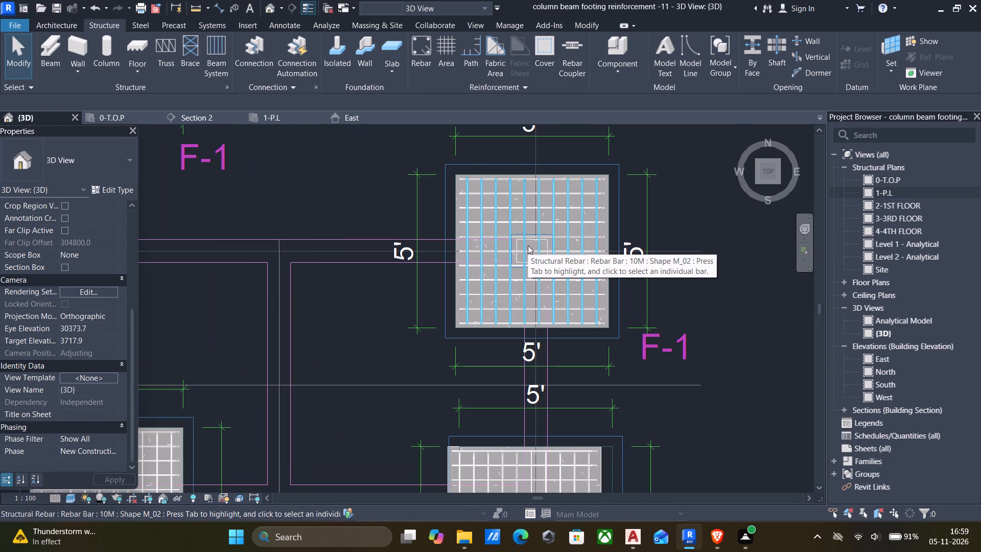
{"action": "scroll", "coordinate": [529, 261], "scroll_direction": "down", "scroll_amount": 14}
{"action": "scroll", "coordinate": [403, 217], "scroll_direction": "up", "scroll_amount": 4}
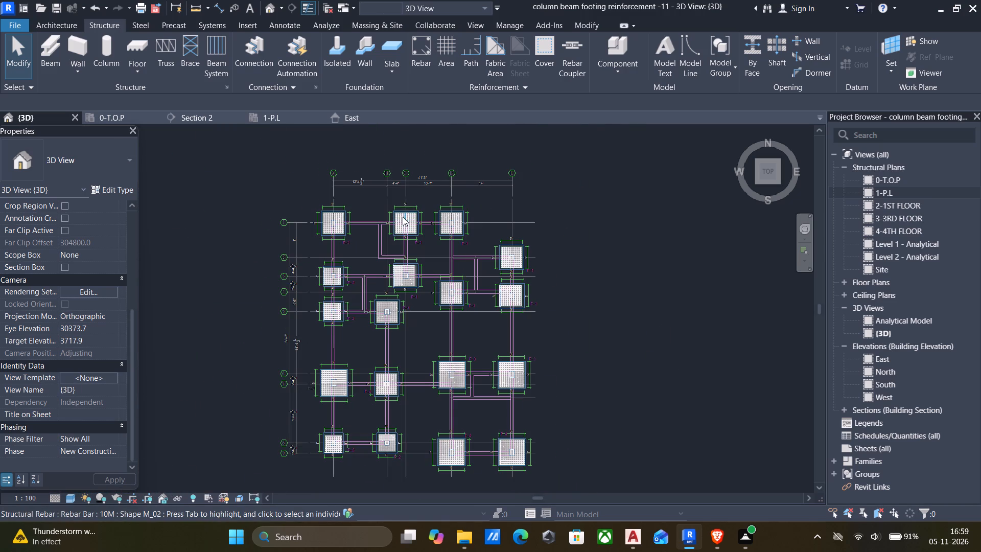
{"action": "scroll", "coordinate": [403, 217], "scroll_direction": "up", "scroll_amount": 14}
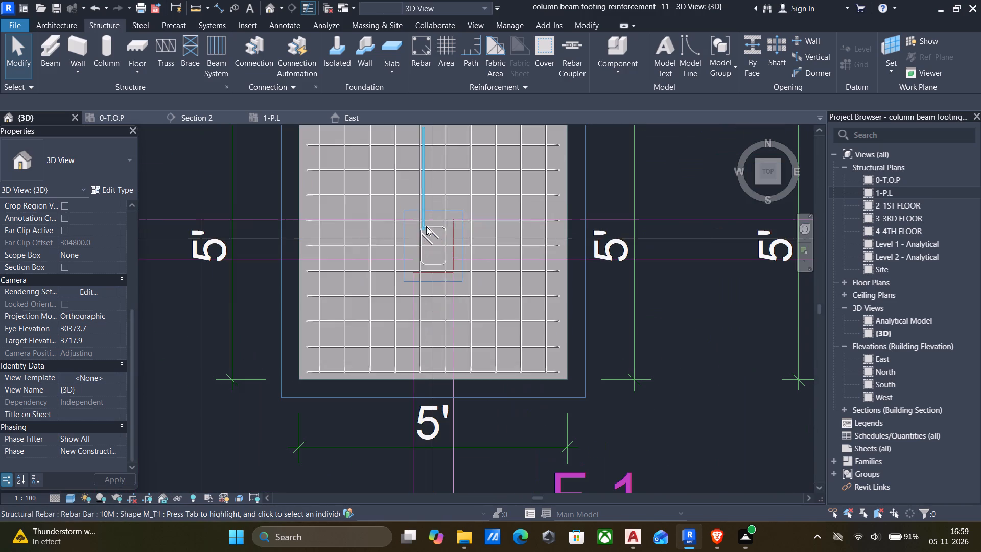
In the 1-P.L structural plan, change the column's M_17A vertical bar to the 19M rebar type.
{"action": "double_click", "coordinate": [871, 192]}
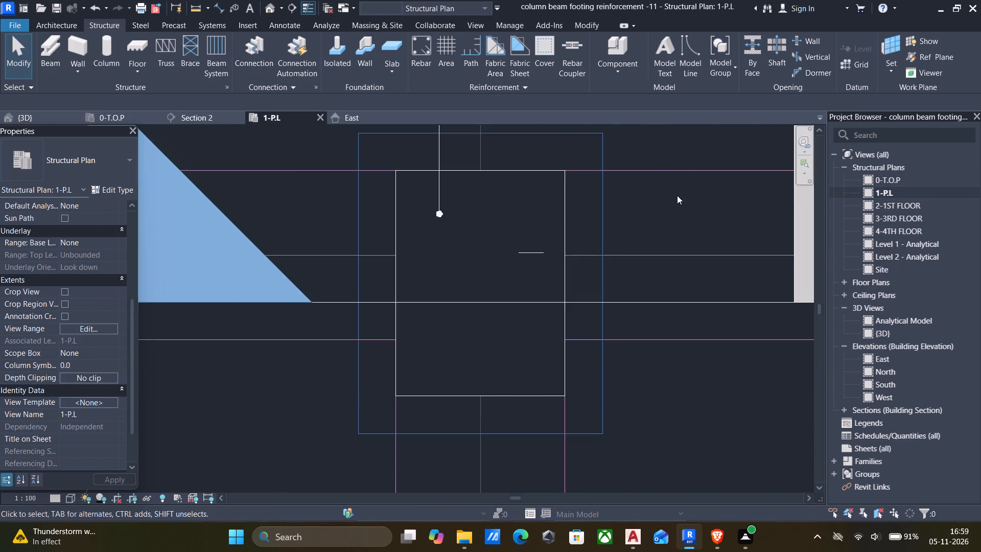
{"action": "scroll", "coordinate": [543, 190], "scroll_direction": "down", "scroll_amount": 5}
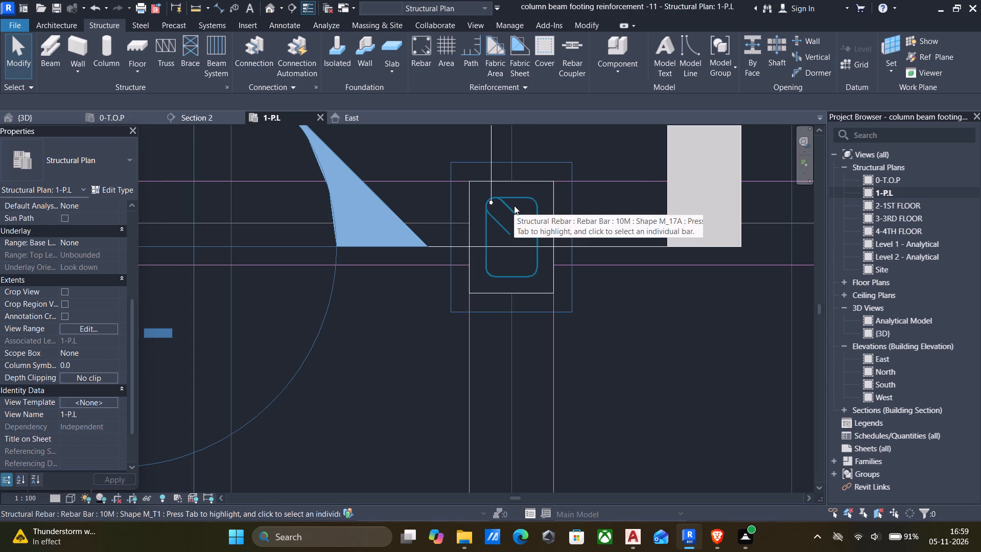
{"action": "left_click", "coordinate": [489, 189]}
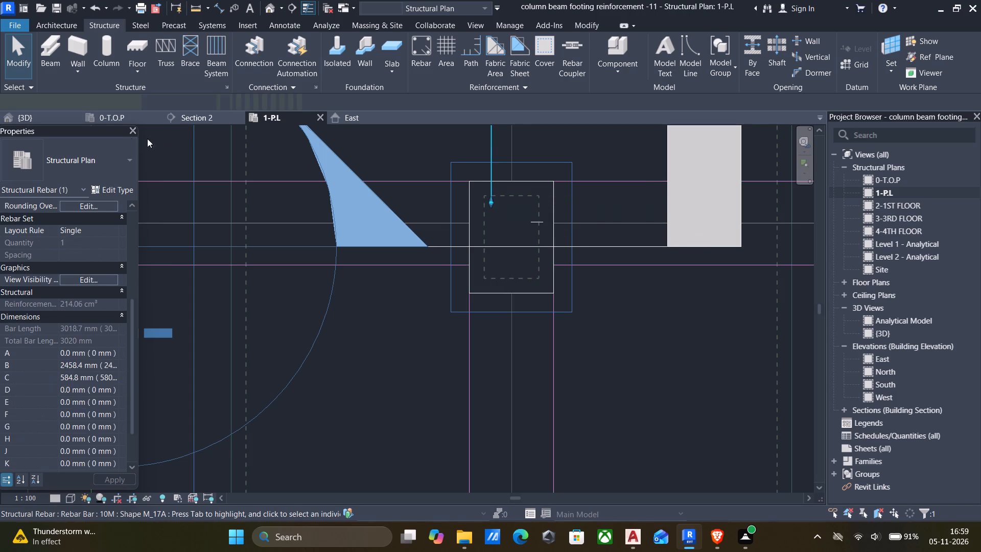
{"action": "left_click", "coordinate": [77, 159]}
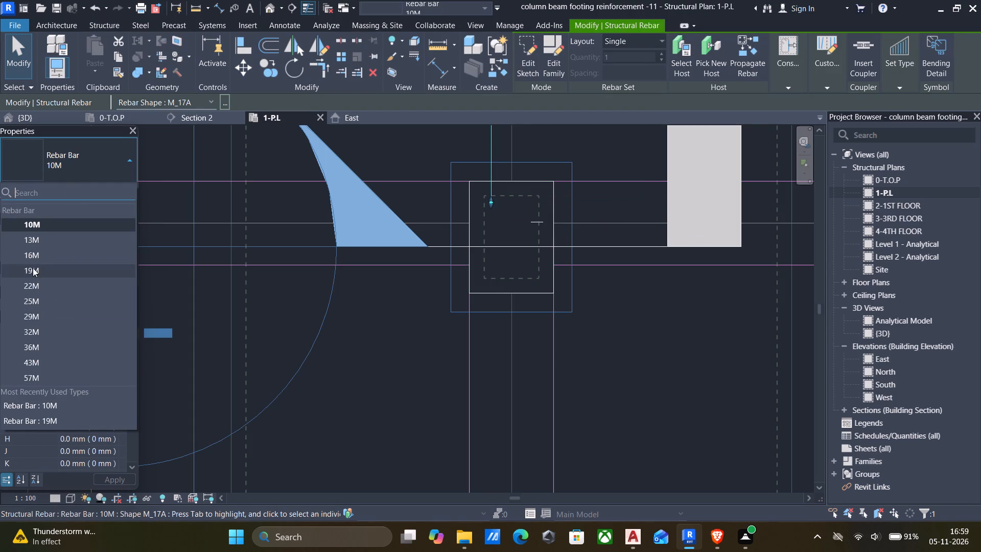
{"action": "left_click", "coordinate": [33, 271]}
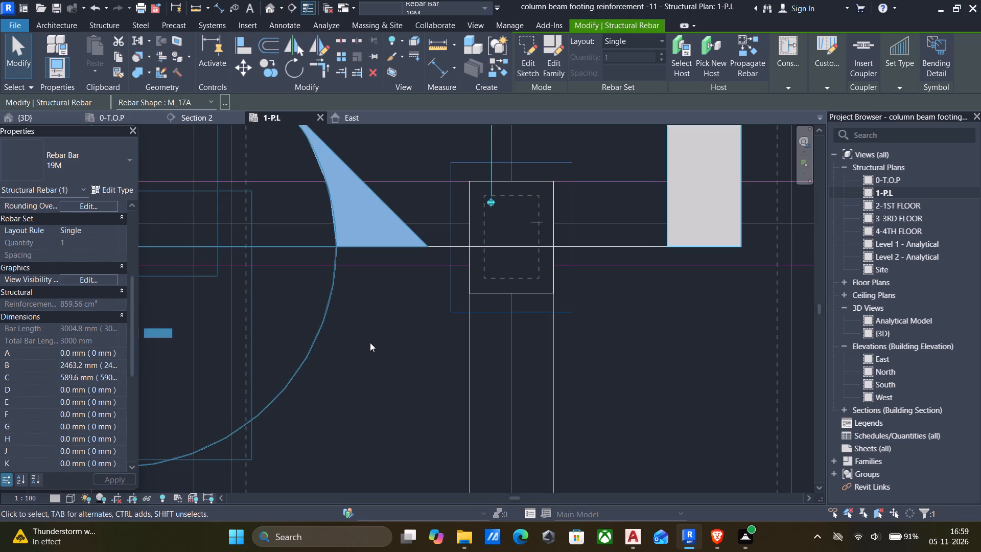
{"action": "left_click", "coordinate": [370, 342]}
{"action": "middle_click", "coordinate": [375, 325]}
{"action": "middle_click_drag", "start_coordinate": [372, 337], "coordinate": [379, 380]}
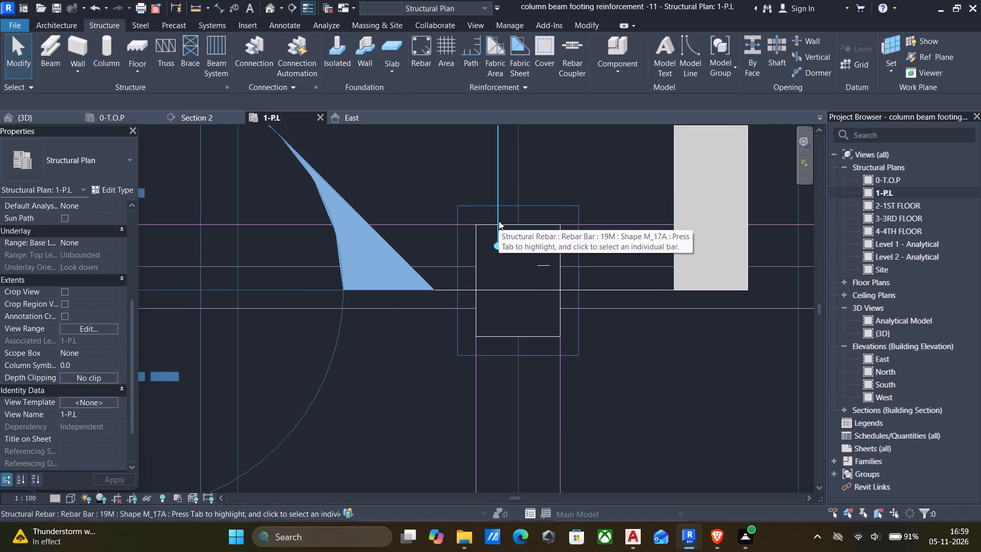
Set the column's 10M M_T1 tie set to show unobscured in the 1-P.L structural plan.
{"action": "middle_click_drag", "start_coordinate": [499, 221], "coordinate": [520, 277]}
{"action": "scroll", "coordinate": [519, 276], "scroll_direction": "up", "scroll_amount": 1}
{"action": "left_click", "coordinate": [552, 301]}
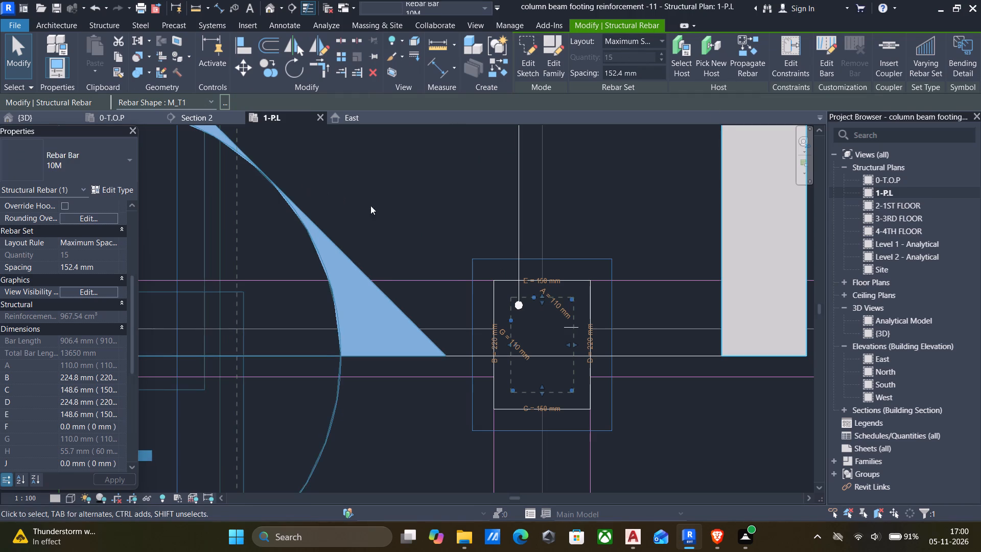
{"action": "left_click", "coordinate": [270, 5]}
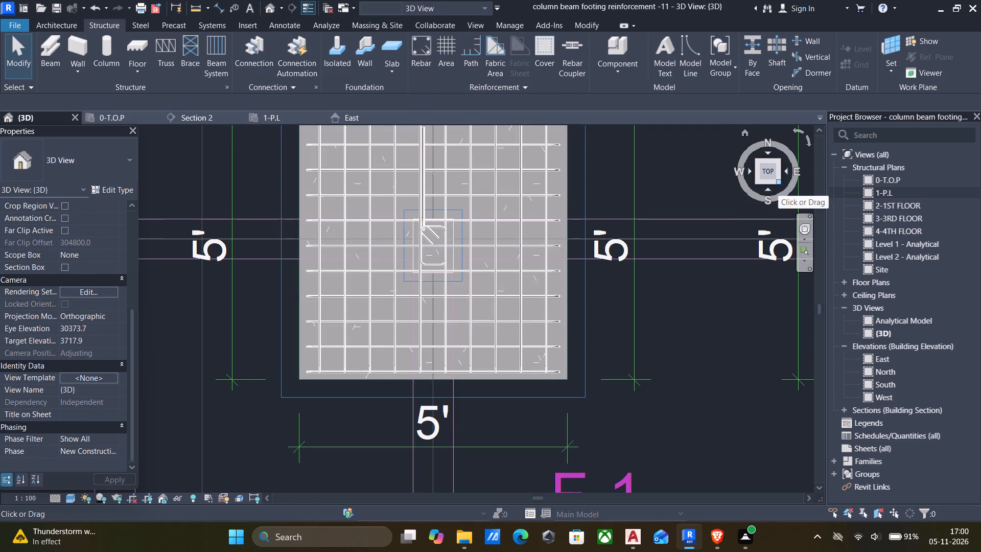
{"action": "left_click", "coordinate": [778, 182]}
{"action": "scroll", "coordinate": [454, 277], "scroll_direction": "up", "scroll_amount": 5}
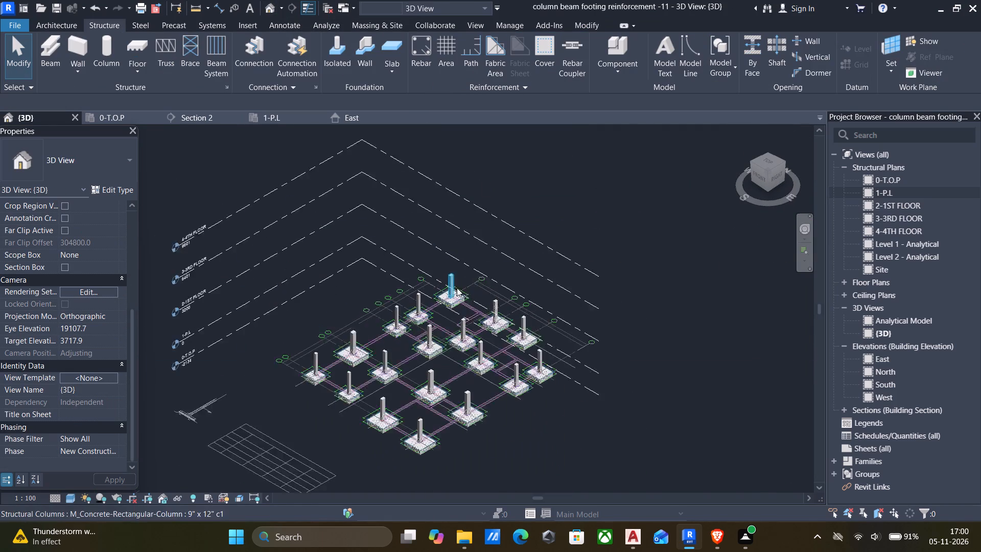
{"action": "scroll", "coordinate": [457, 288], "scroll_direction": "up", "scroll_amount": 7}
{"action": "scroll", "coordinate": [437, 250], "scroll_direction": "up", "scroll_amount": 5}
{"action": "scroll", "coordinate": [703, 399], "scroll_direction": "up", "scroll_amount": 2}
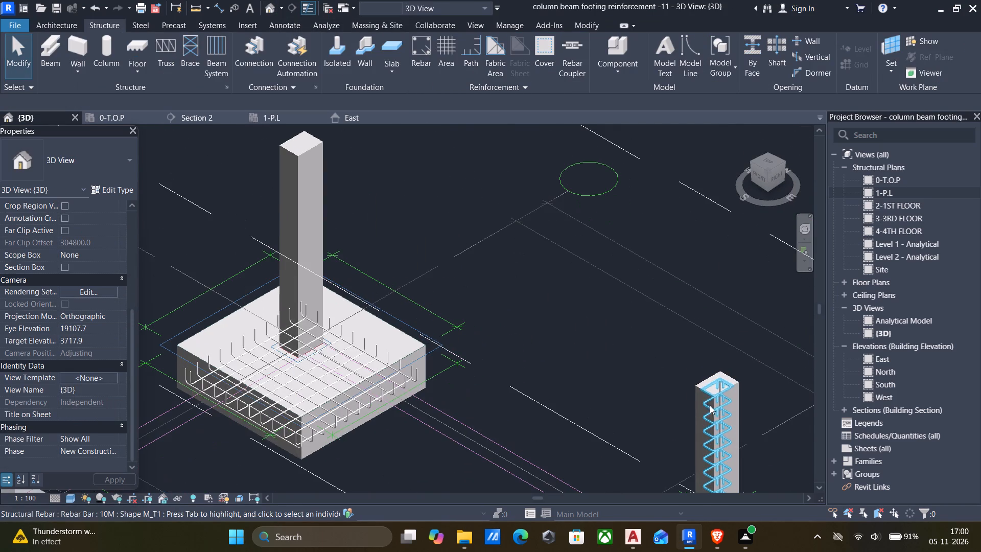
{"action": "left_click", "coordinate": [711, 405]}
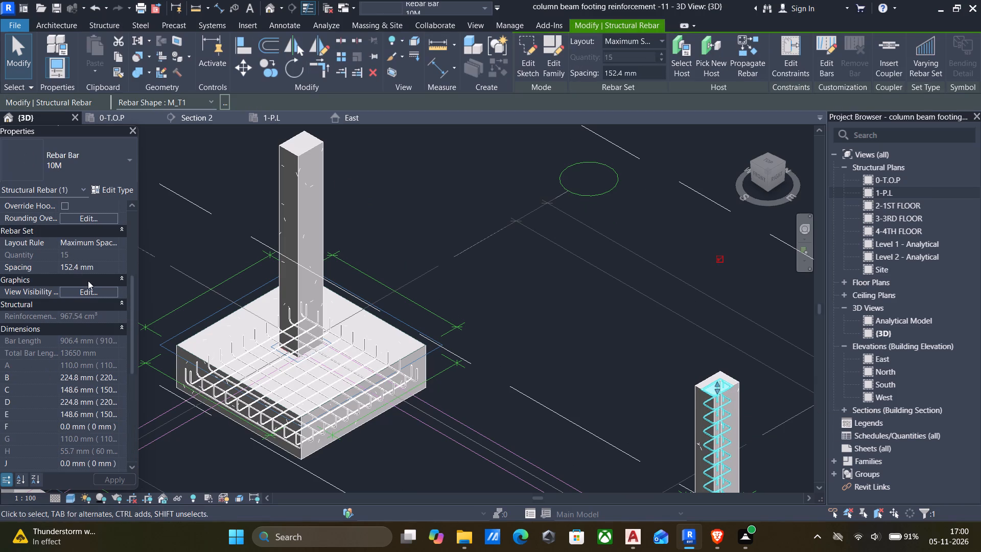
{"action": "left_click", "coordinate": [86, 287]}
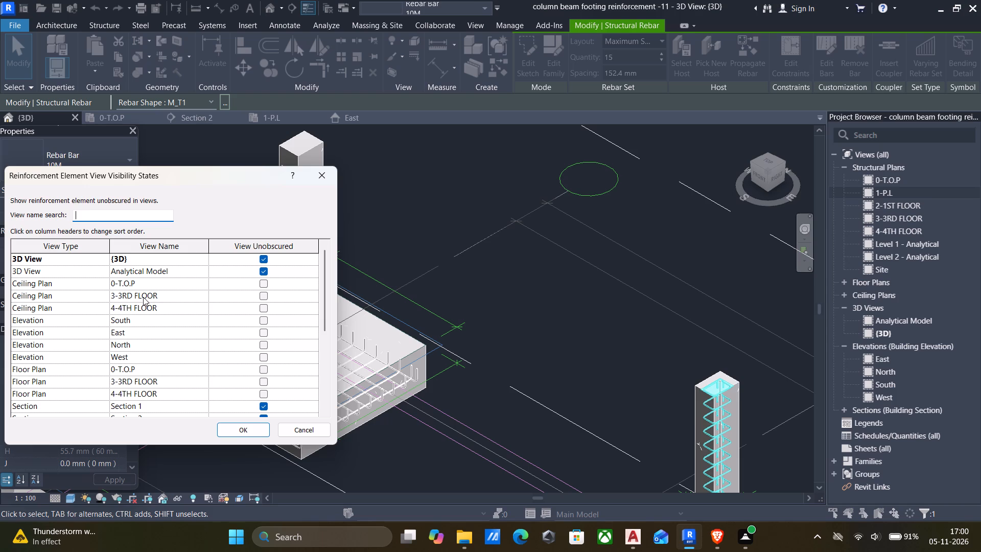
{"action": "scroll", "coordinate": [122, 287], "scroll_direction": "down", "scroll_amount": 3}
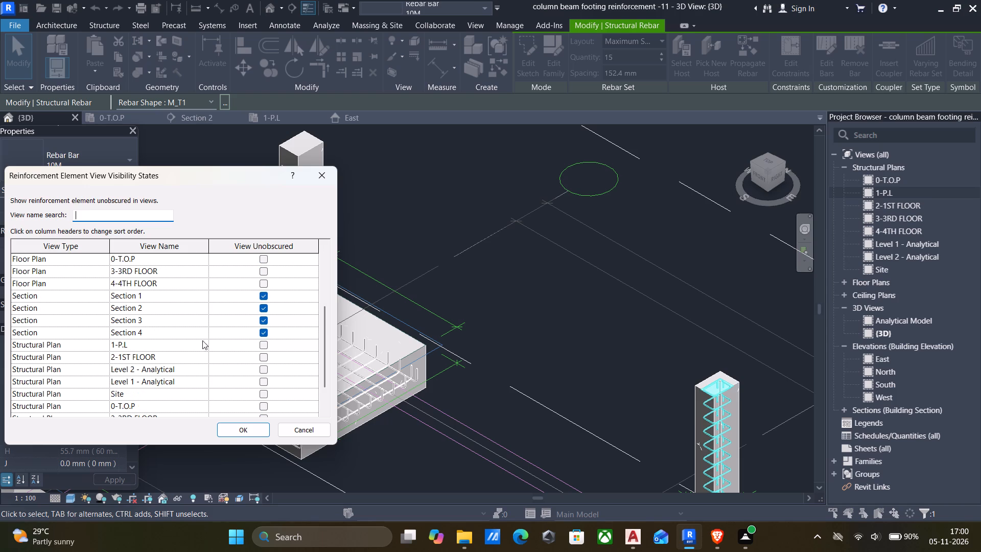
{"action": "left_click", "coordinate": [263, 344]}
{"action": "left_click", "coordinate": [258, 425]}
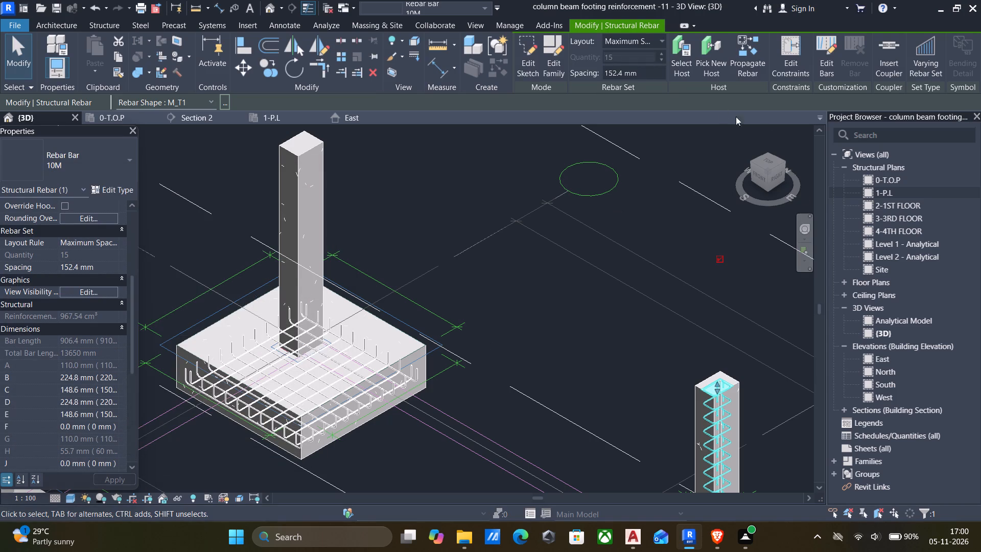
In the 1-P.L plan, nudge the 19M vertical bar down and right towards the inside of the tie's corner.
{"action": "double_click", "coordinate": [866, 189]}
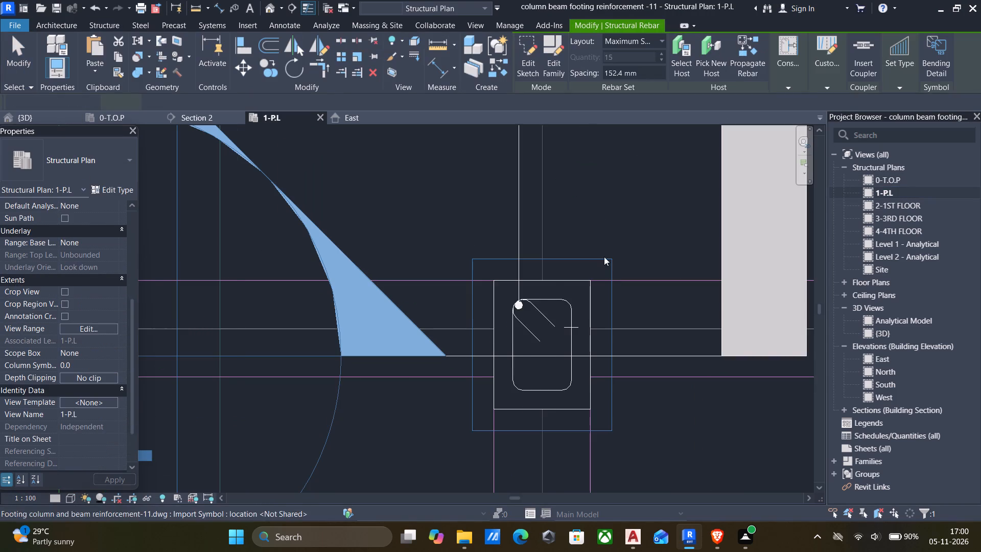
{"action": "scroll", "coordinate": [560, 316], "scroll_direction": "up", "scroll_amount": 5}
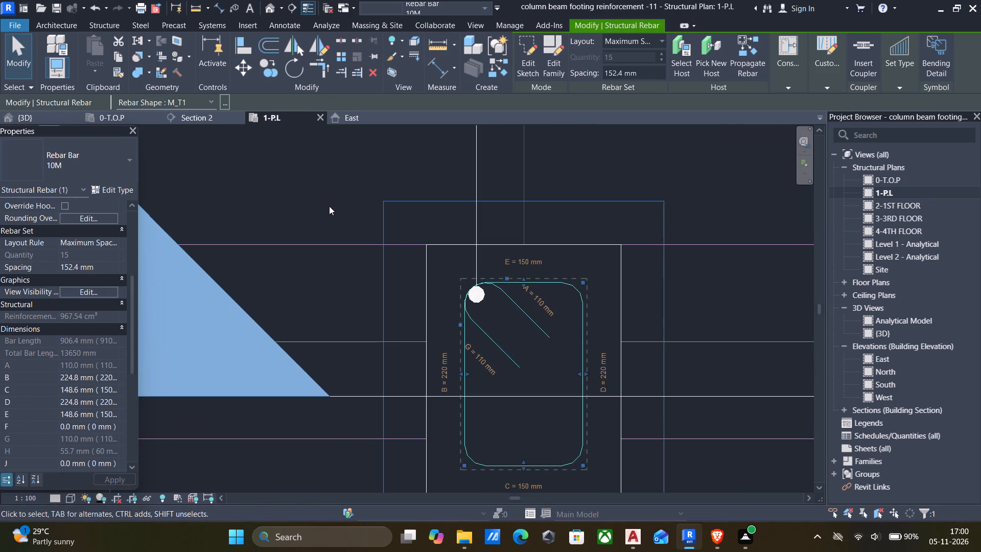
{"action": "left_click", "coordinate": [324, 205]}
{"action": "left_click", "coordinate": [484, 291]}
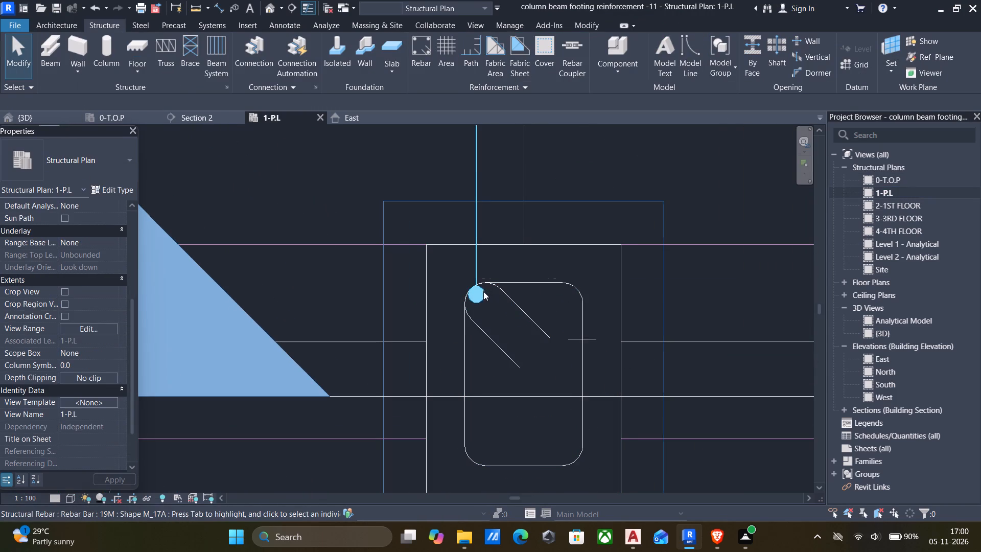
{"action": "key", "text": "Down"}
{"action": "key", "text": "Right"}
{"action": "key", "text": "Right"}
{"action": "key", "text": "Down"}
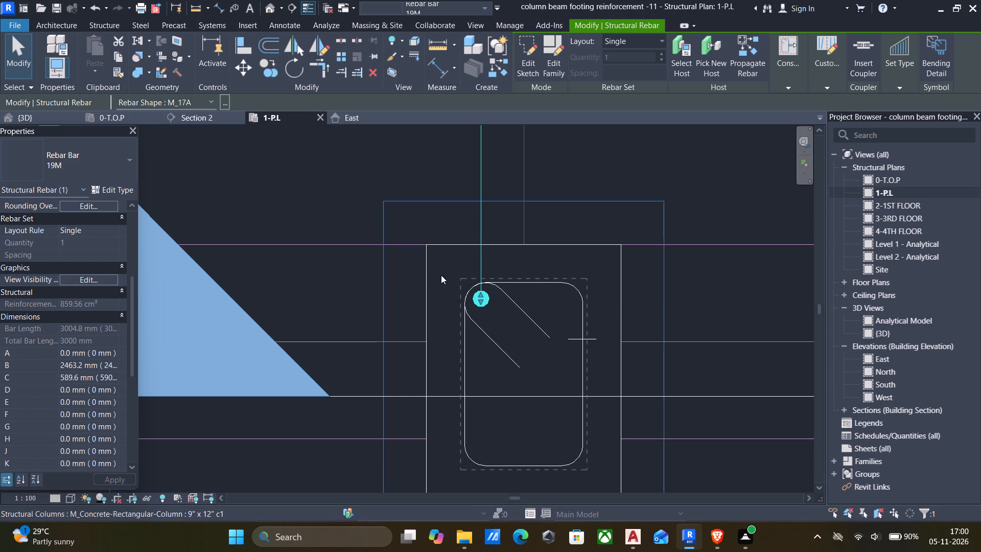
Set the 1-P.L plan's detail level to Fine and leave the started Mirror command.
{"action": "type", "text": "dm"}
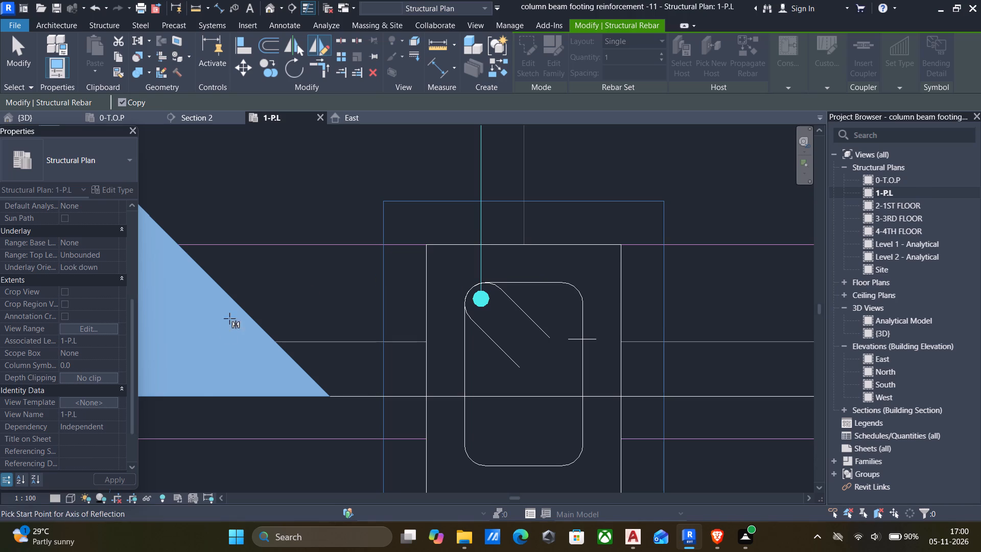
{"action": "left_click", "coordinate": [55, 496]}
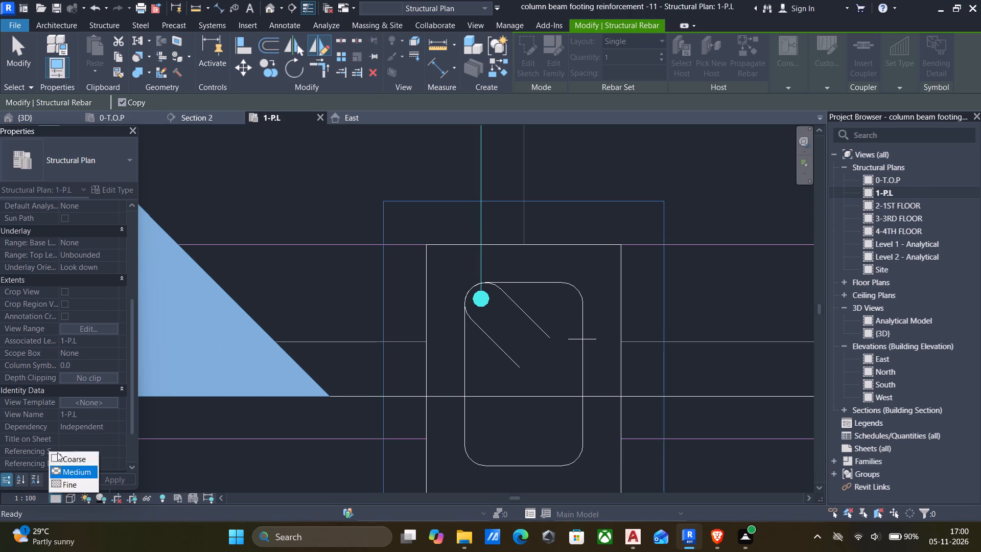
{"action": "left_click", "coordinate": [68, 485]}
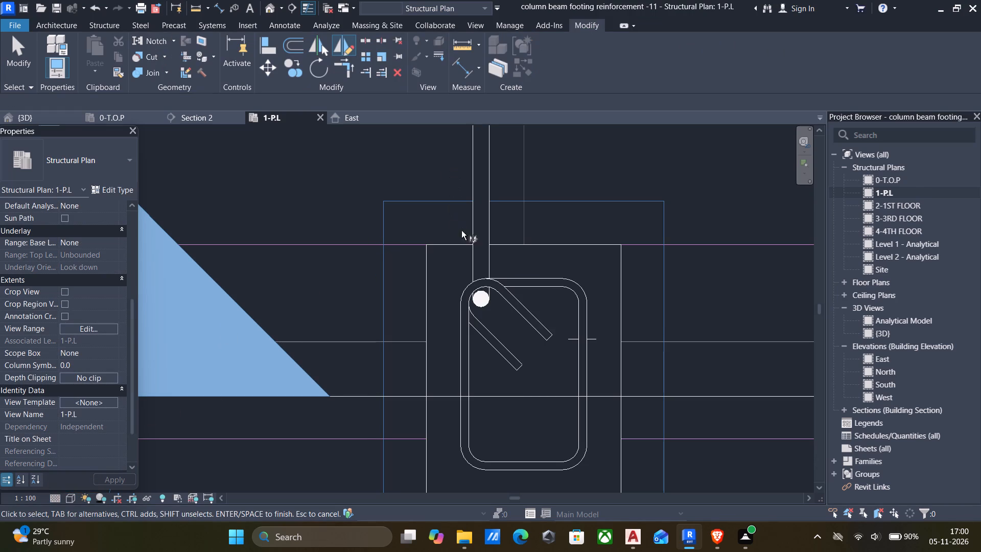
{"action": "key", "text": "Escape"}
Nudge the 19M vertical bar slightly further down and right to seat it inside the tie's hooked corner.
{"action": "left_click", "coordinate": [491, 292]}
{"action": "key", "text": "Down"}
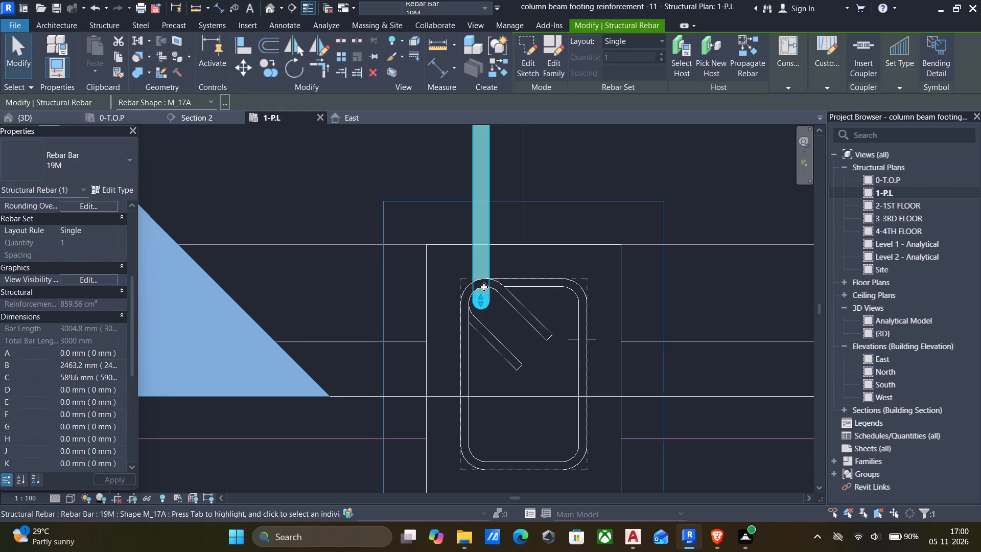
{"action": "key", "text": "Right"}
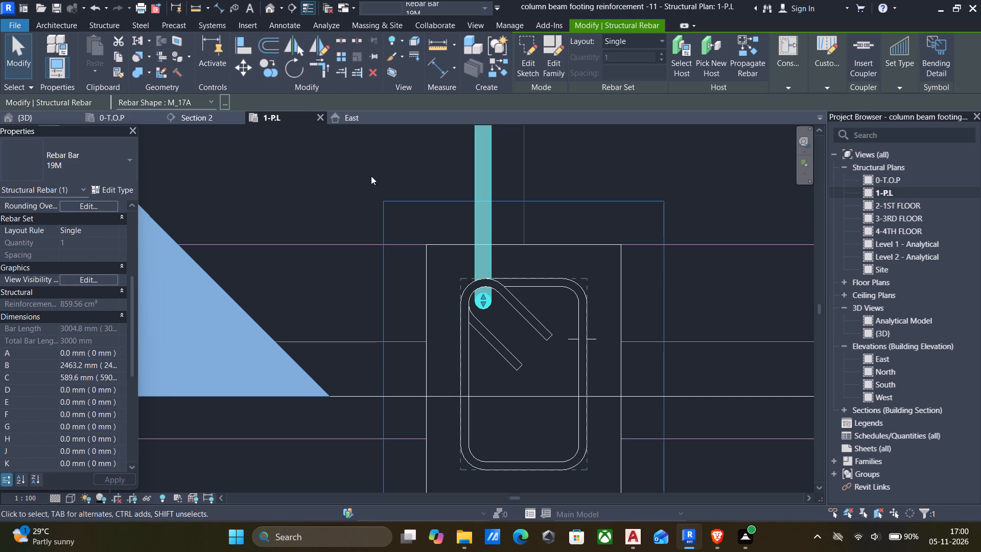
Rotate the 19M bar about 45 degrees counterclockwise around its vertical leg, so its horizontal leg runs diagonally outward from the column corner.
{"action": "key", "text": "r"}
{"action": "key", "text": "o"}
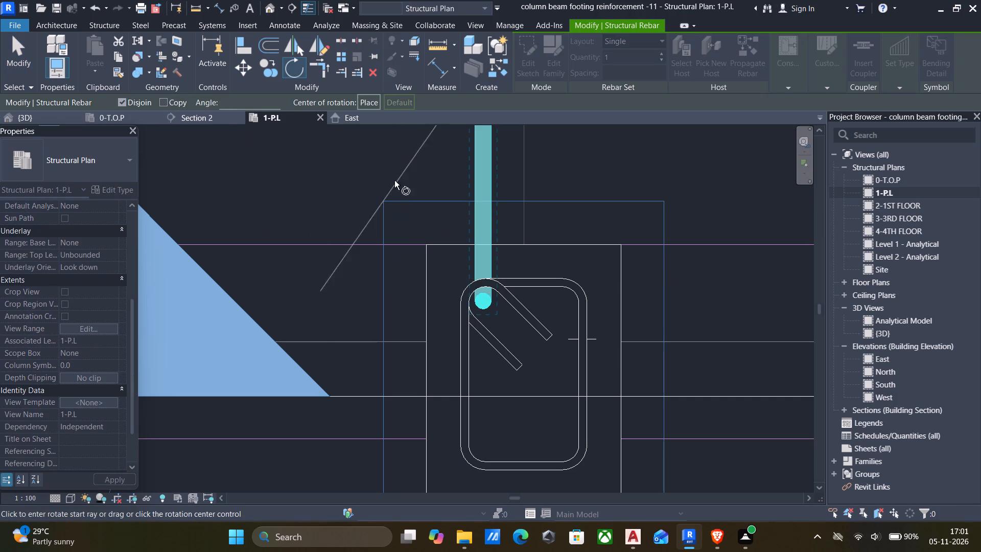
{"action": "left_click", "coordinate": [368, 97]}
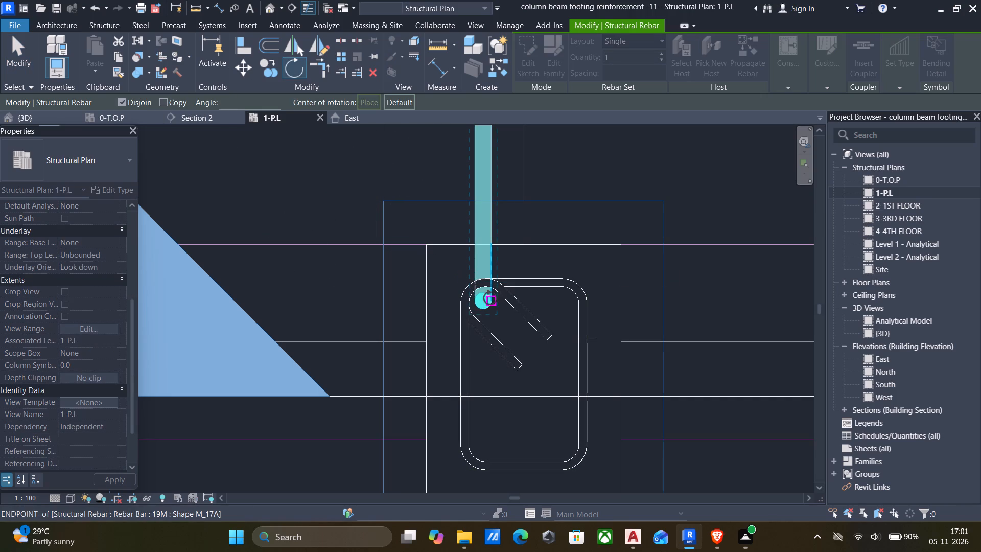
{"action": "left_click", "coordinate": [485, 301]}
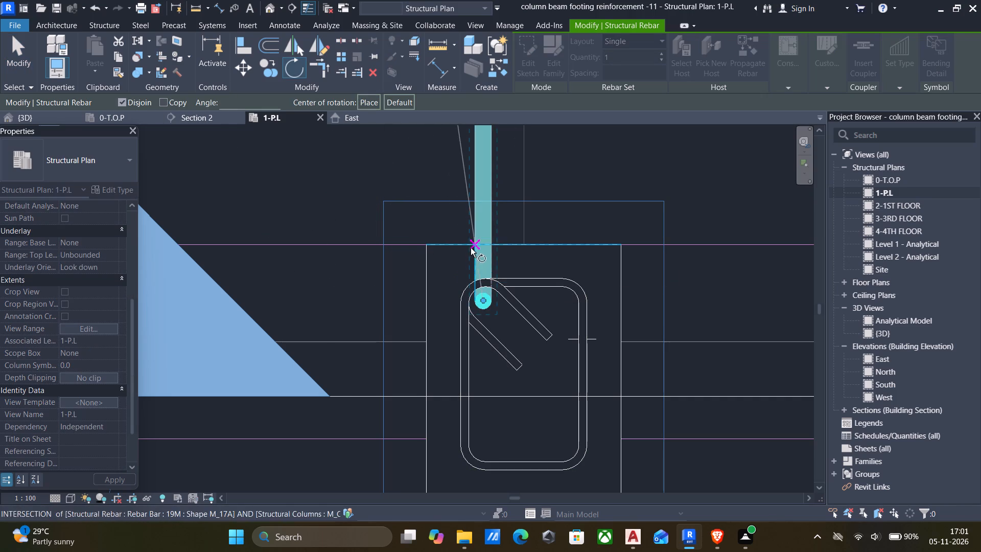
{"action": "left_click", "coordinate": [482, 225]}
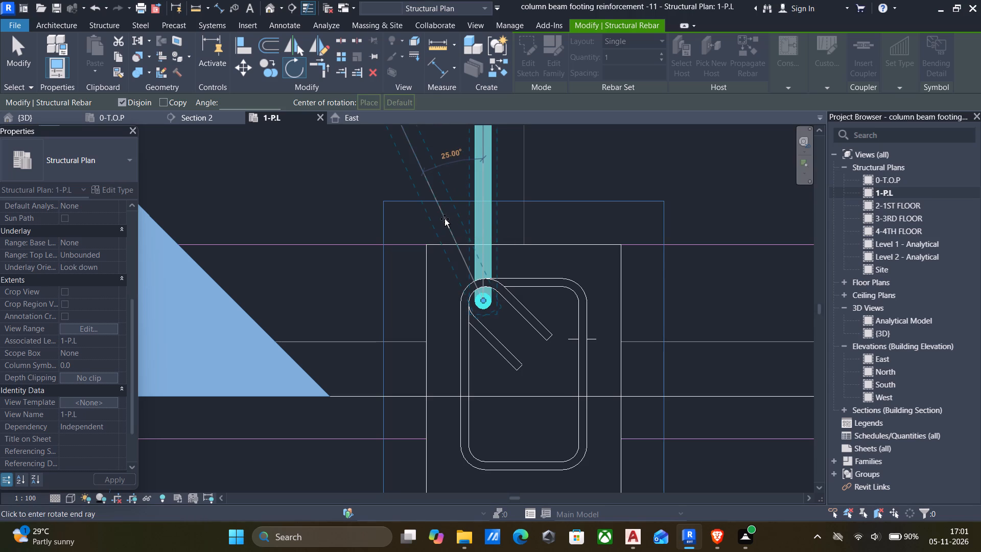
{"action": "left_click", "coordinate": [419, 234]}
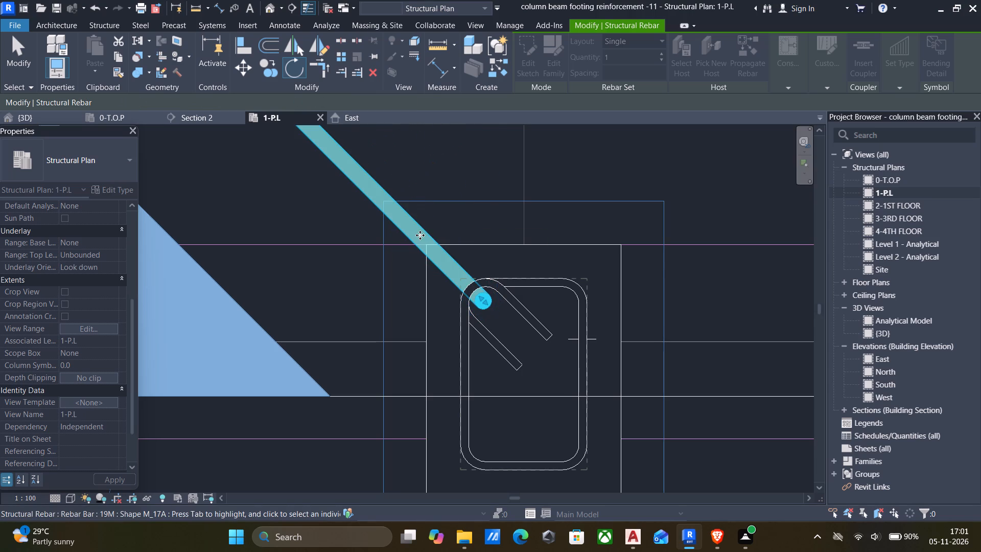
{"action": "scroll", "coordinate": [422, 237], "scroll_direction": "down", "scroll_amount": 4}
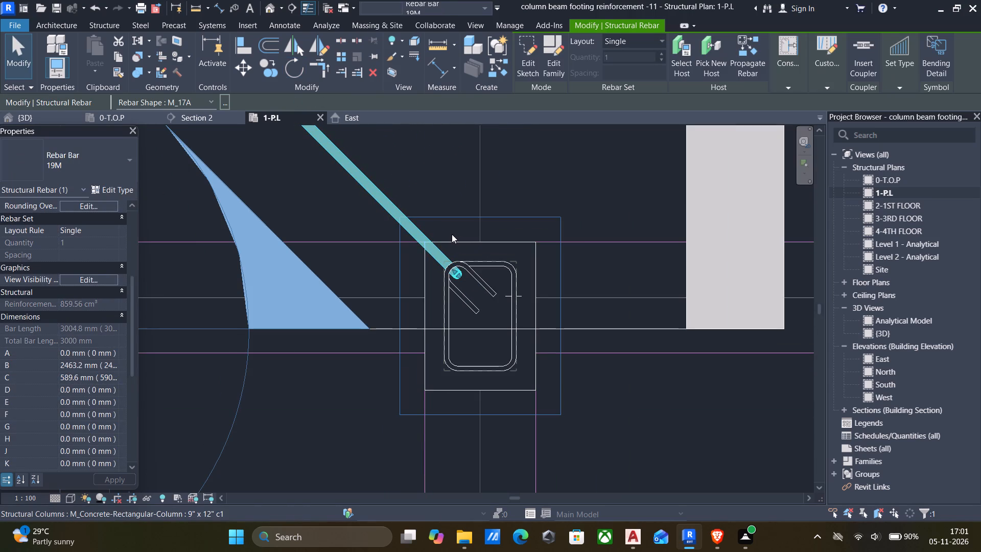
Mirror a copy of the diagonal 19M bar across the column's vertical centreline into the tie's upper-right corner.
{"action": "key", "text": "Escape"}
{"action": "left_click", "coordinate": [425, 232]}
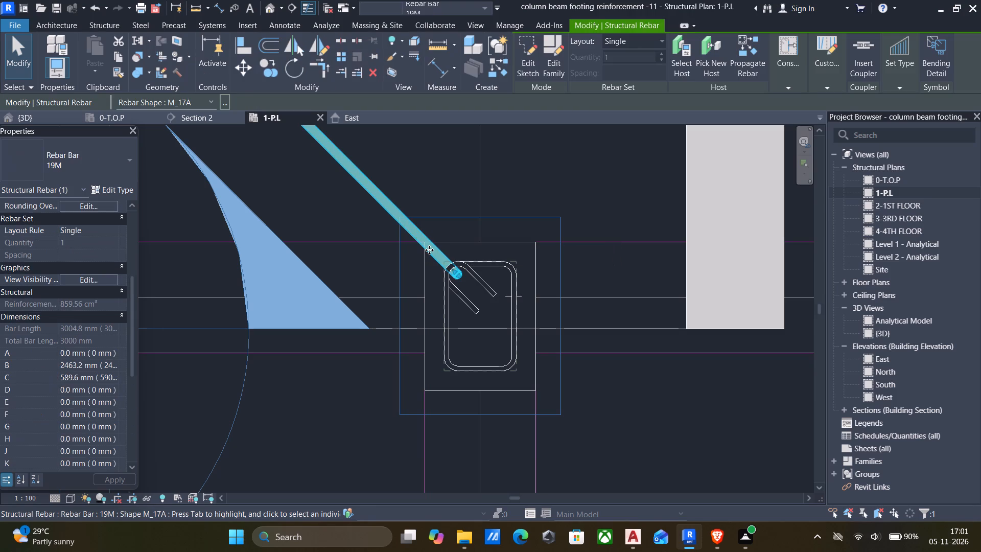
{"action": "key", "text": "d"}
{"action": "key", "text": "m"}
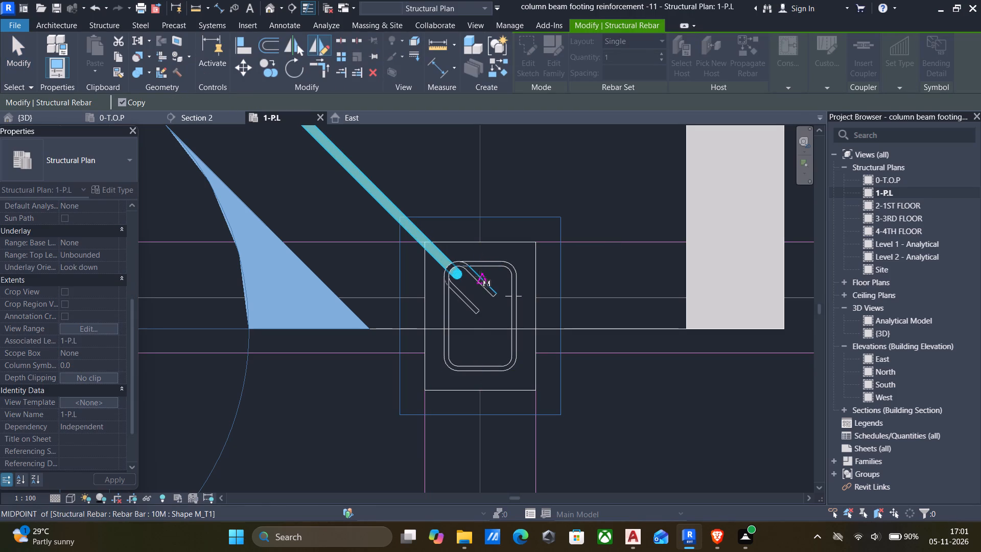
{"action": "left_click_drag", "start_coordinate": [482, 298], "coordinate": [482, 291]}
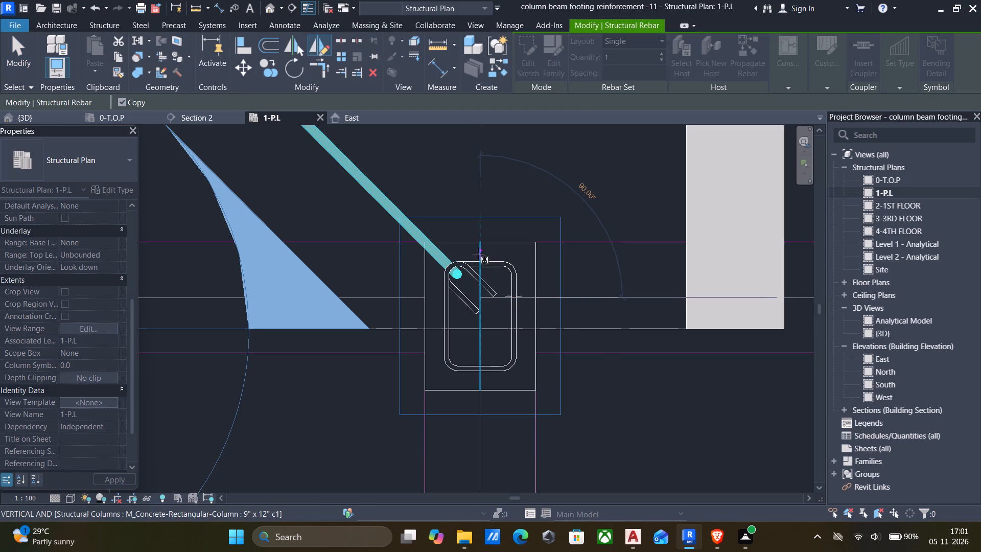
{"action": "left_click", "coordinate": [481, 251]}
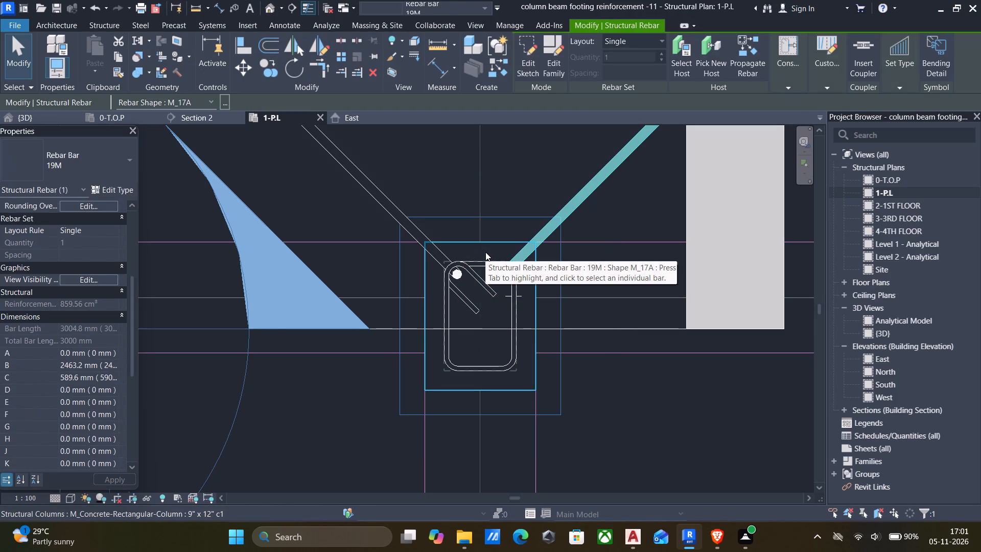
{"action": "key", "text": "Escape"}
{"action": "key", "text": "Escape"}
Mirror copies of both upper 19M corner bars across the column's horizontal centreline into the tie's two lower corners.
{"action": "left_click", "coordinate": [531, 250]}
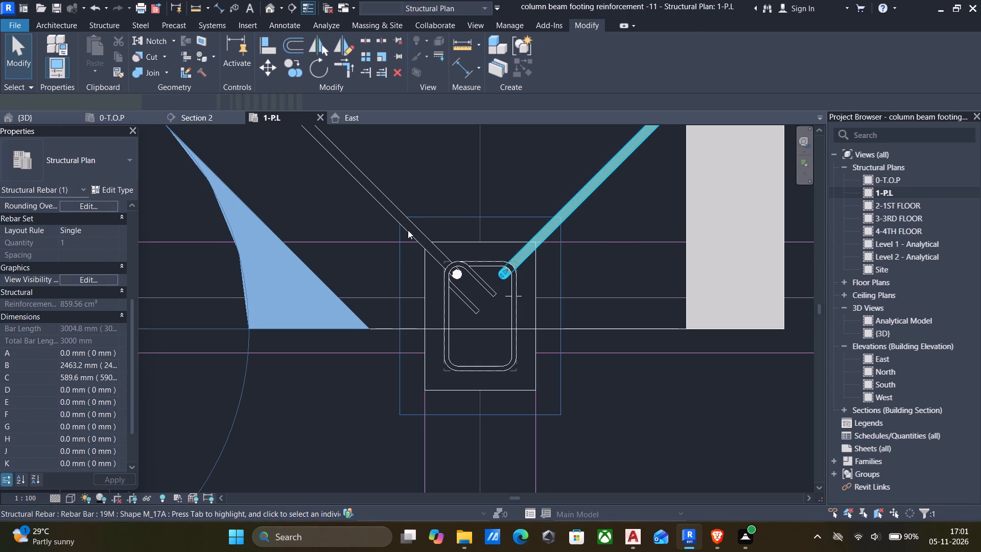
{"action": "left_click", "coordinate": [393, 218], "text": "ctrl"}
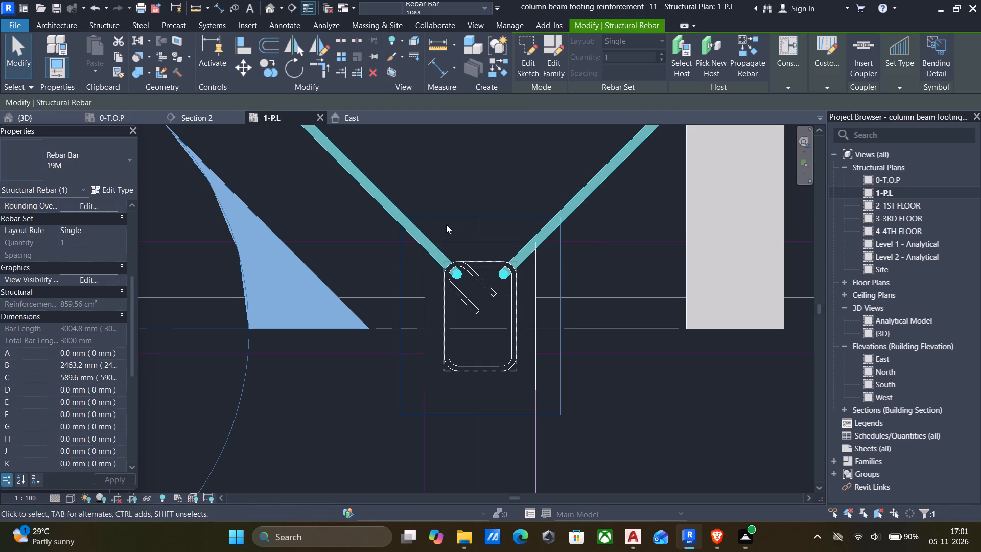
{"action": "key", "text": "d"}
{"action": "key", "text": "m"}
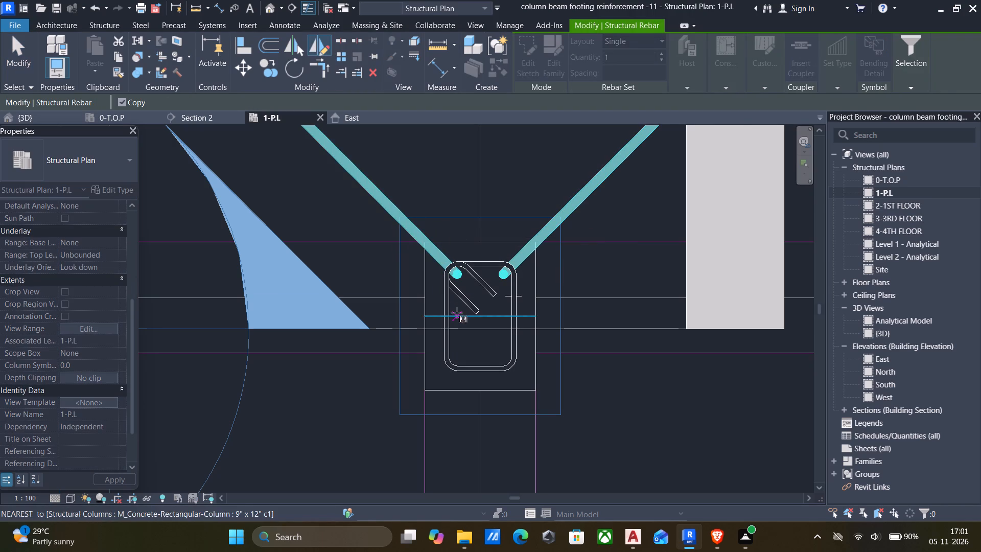
{"action": "left_click", "coordinate": [458, 313]}
{"action": "left_click", "coordinate": [487, 313]}
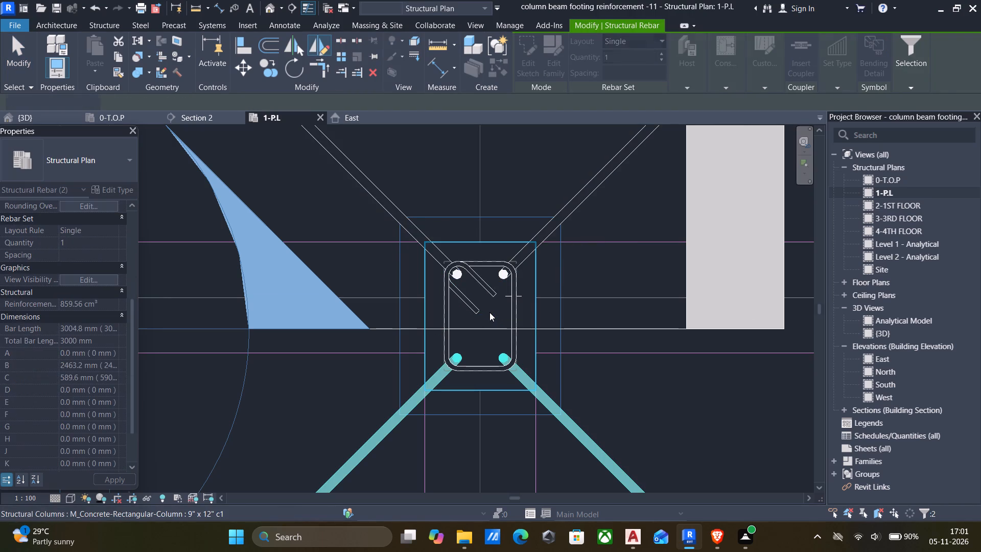
{"action": "key", "text": "Escape"}
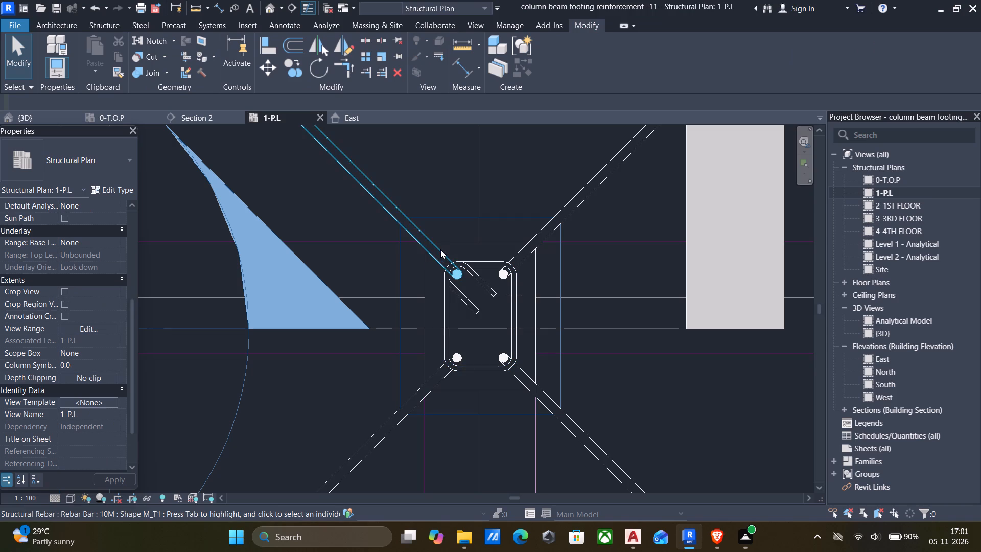
Copy the upper-left 19M corner bar horizontally to a point between the two upper corner bars.
{"action": "left_click", "coordinate": [440, 249]}
{"action": "key", "text": "c"}
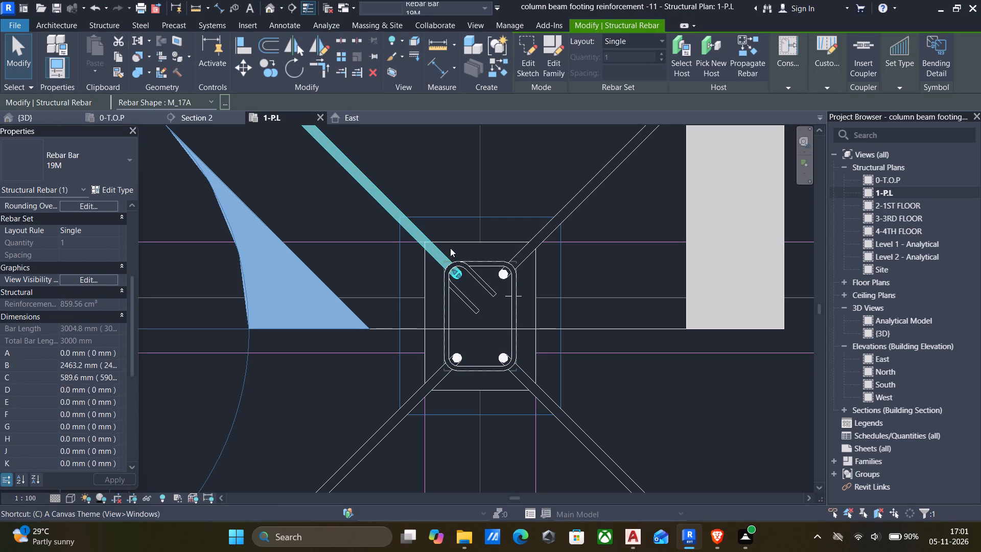
{"action": "key", "text": "o"}
{"action": "left_click", "coordinate": [459, 274]}
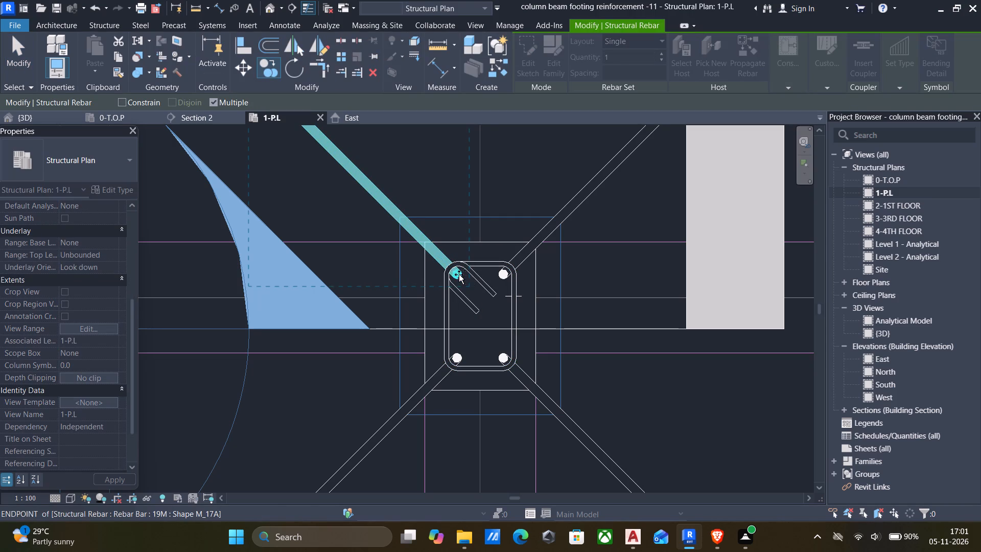
{"action": "left_click", "coordinate": [478, 273]}
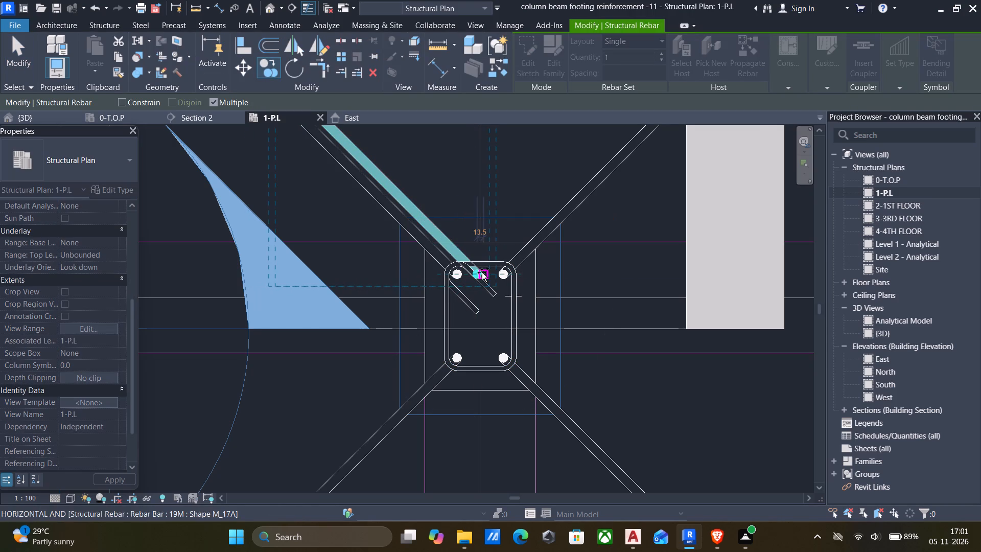
{"action": "key", "text": "Escape"}
{"action": "key", "text": "Escape"}
Rotate the copied 19M bar about 45 degrees clockwise around its vertical leg, so its horizontal leg runs straight up in plan.
{"action": "left_click", "coordinate": [450, 241]}
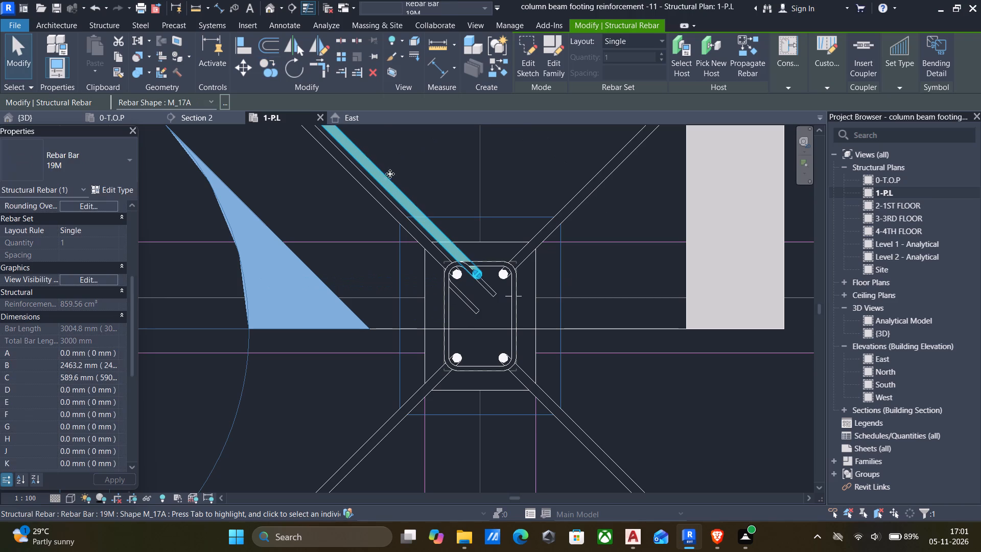
{"action": "key", "text": "r"}
{"action": "key", "text": "o"}
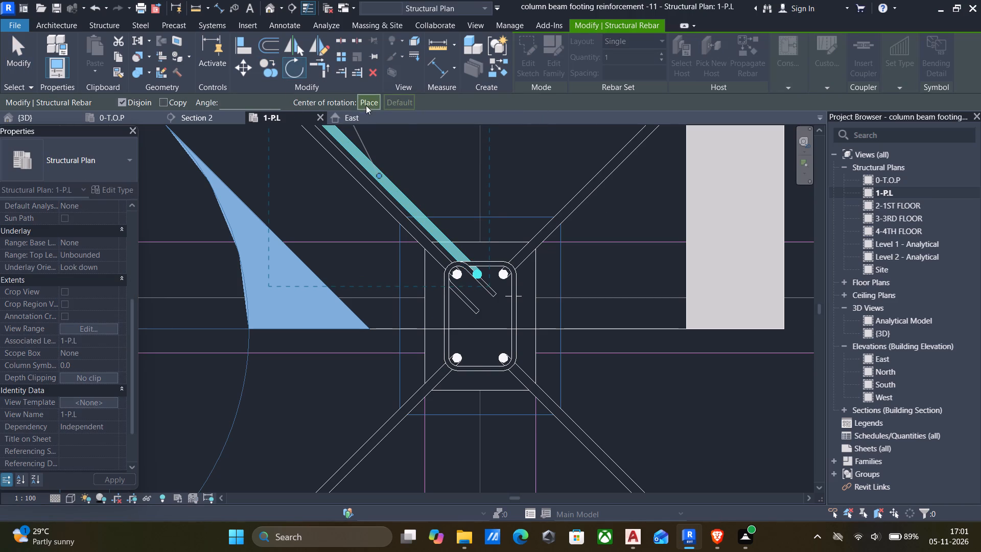
{"action": "left_click", "coordinate": [366, 103]}
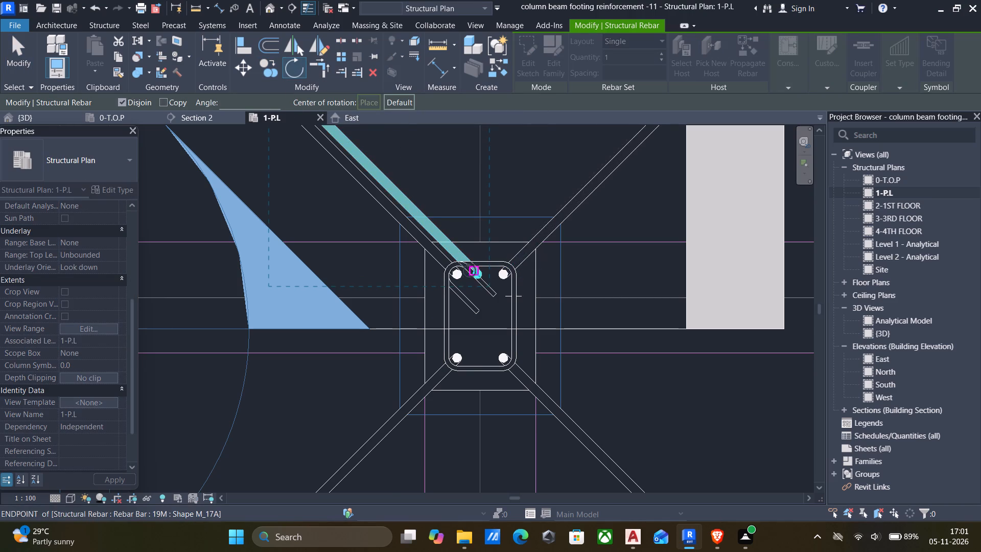
{"action": "scroll", "coordinate": [469, 270], "scroll_direction": "up", "scroll_amount": 4}
{"action": "left_click", "coordinate": [484, 277]}
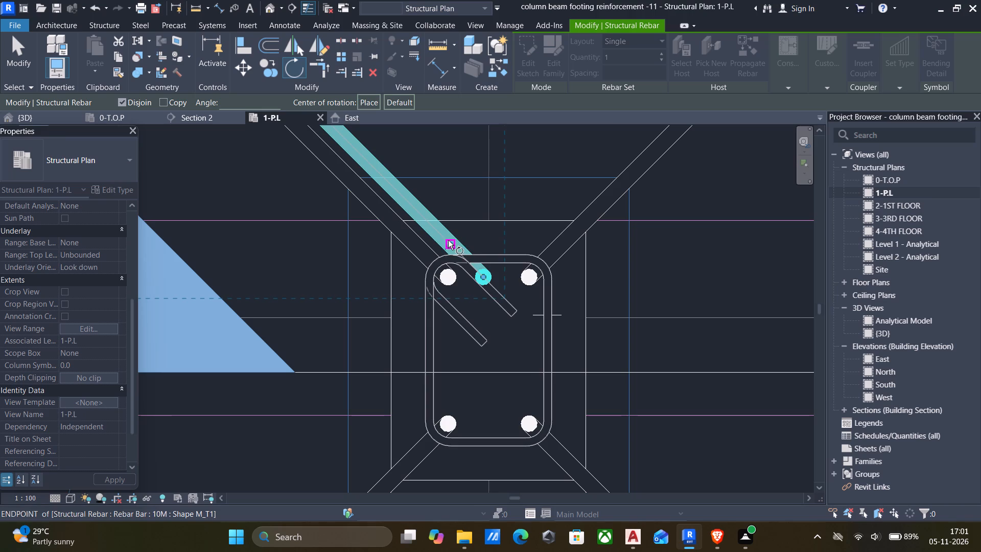
{"action": "left_click", "coordinate": [447, 239]}
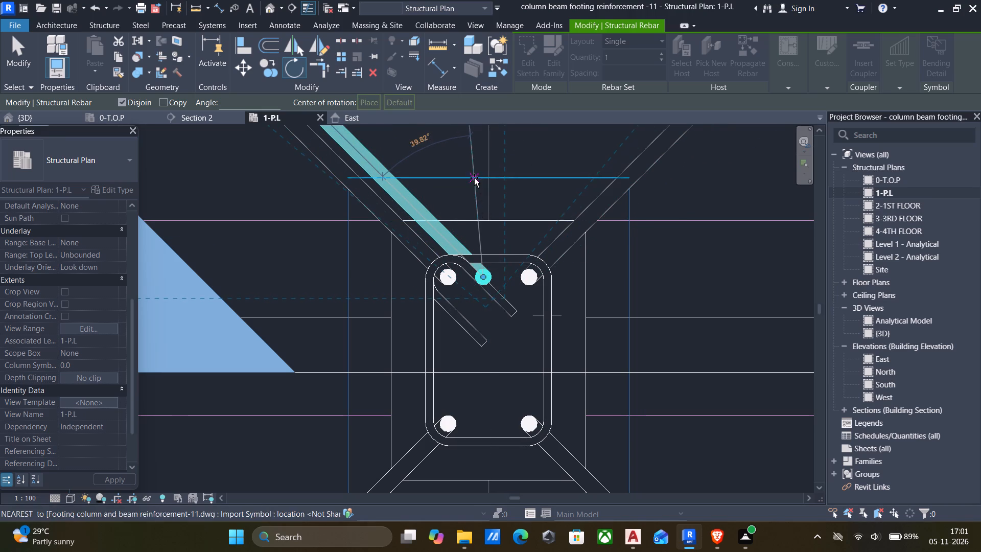
{"action": "left_click", "coordinate": [479, 155]}
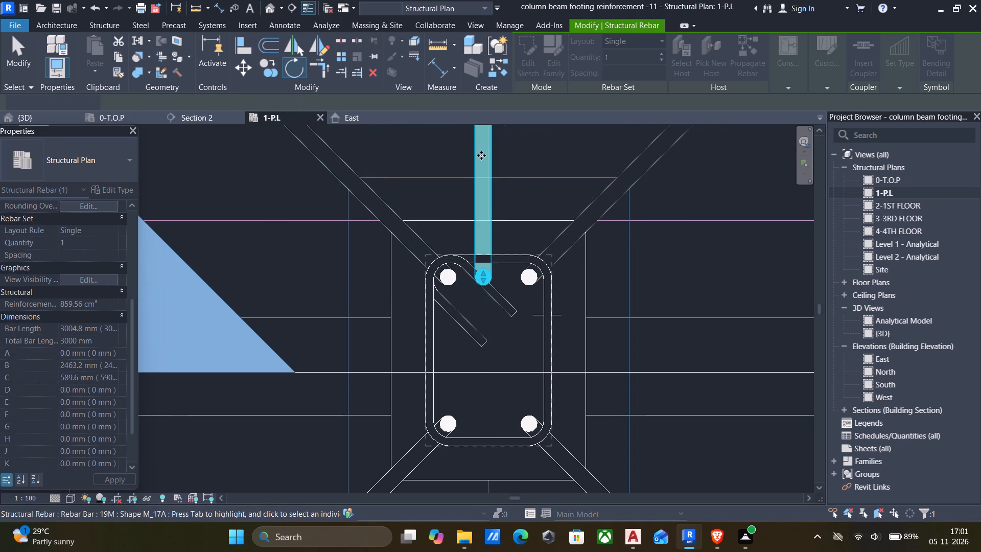
{"action": "key", "text": "Escape"}
Nudge the straight-running 19M bar left, closer to the upper-left corner bar.
{"action": "scroll", "coordinate": [479, 173], "scroll_direction": "down", "scroll_amount": 3}
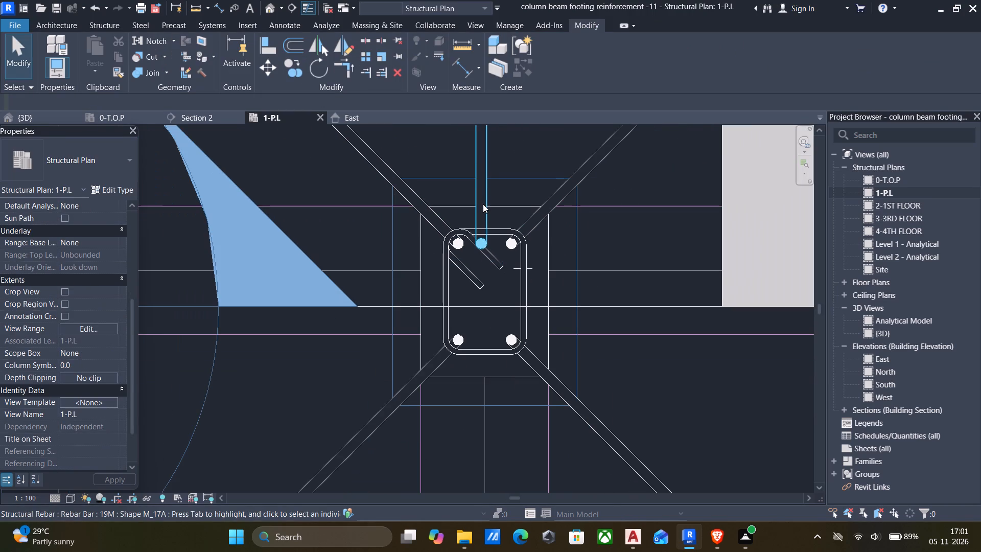
{"action": "left_click", "coordinate": [483, 204]}
{"action": "key", "text": "Left"}
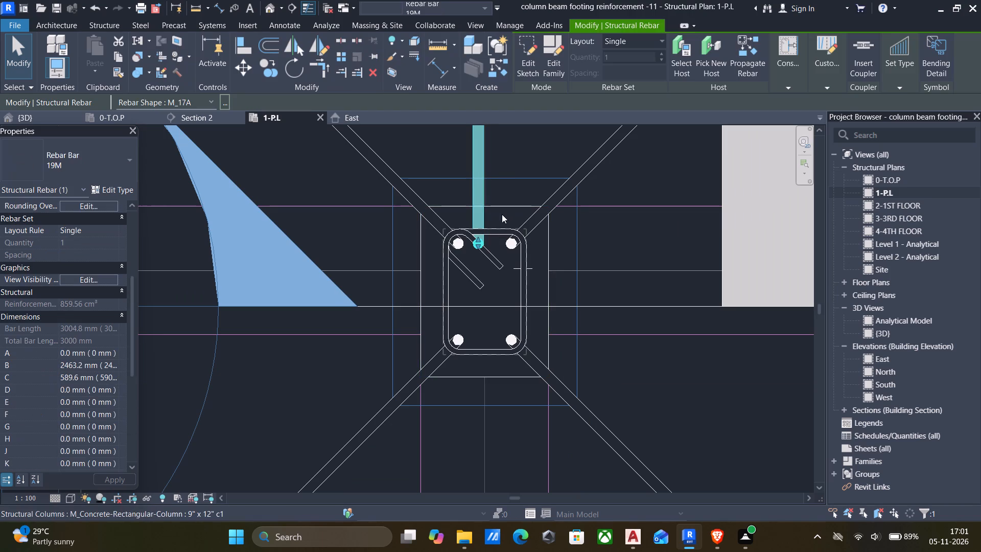
{"action": "middle_click_drag", "start_coordinate": [508, 201], "coordinate": [520, 258]}
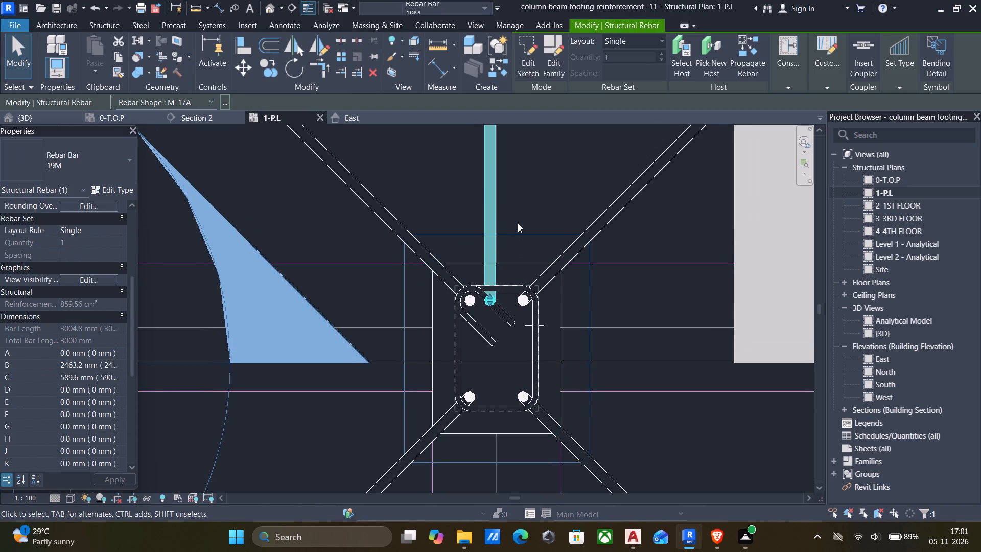
{"action": "scroll", "coordinate": [515, 240], "scroll_direction": "up", "scroll_amount": 4}
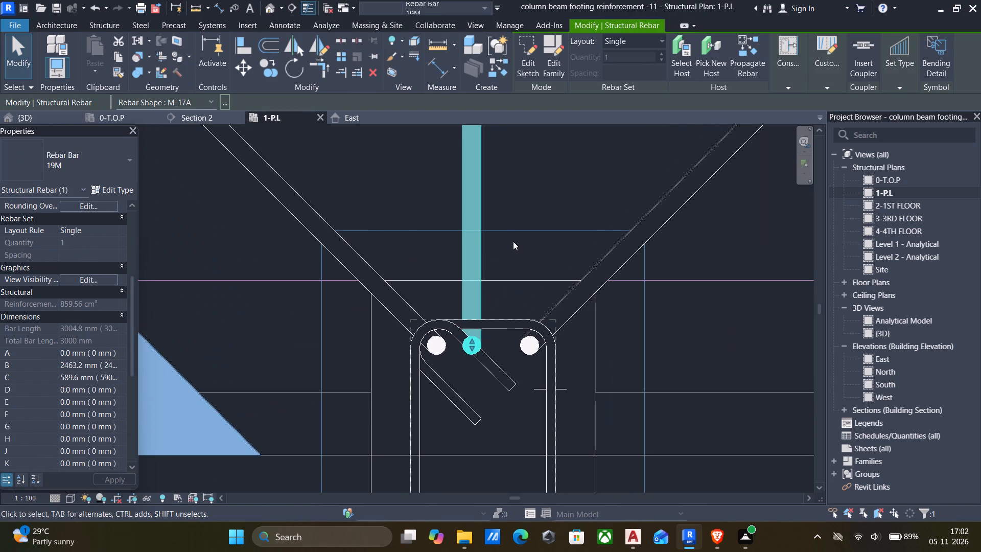
{"action": "key", "text": "Left"}
{"action": "key", "text": "Left"}
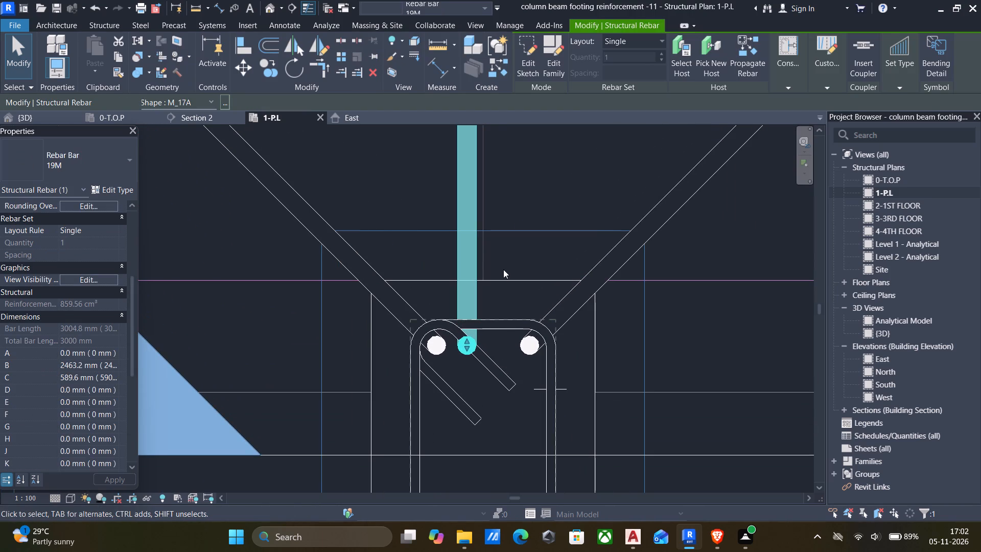
Copy the intermediate 19M bar horizontally to the right as a second intermediate bar along the tie's upper side.
{"action": "key", "text": "c"}
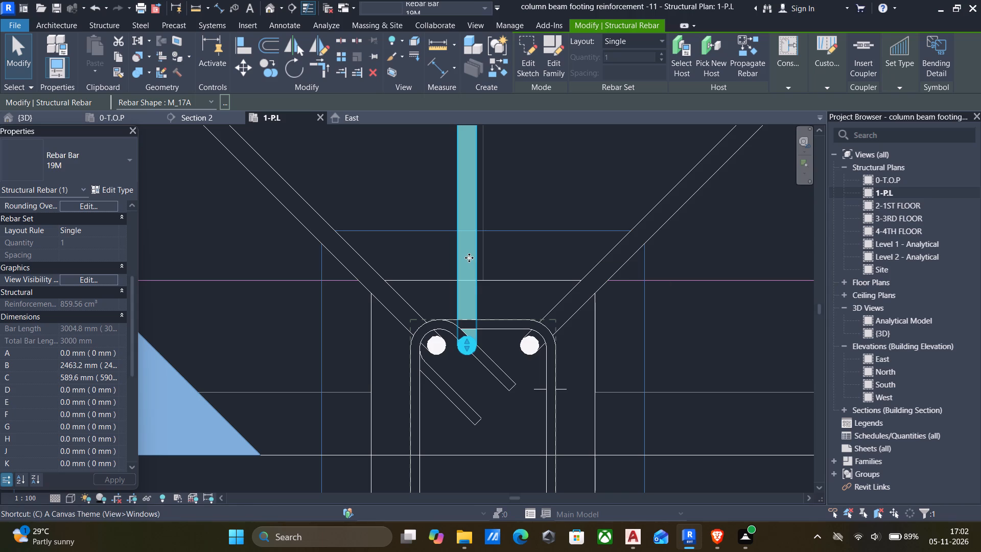
{"action": "key", "text": "o"}
{"action": "left_click", "coordinate": [464, 352]}
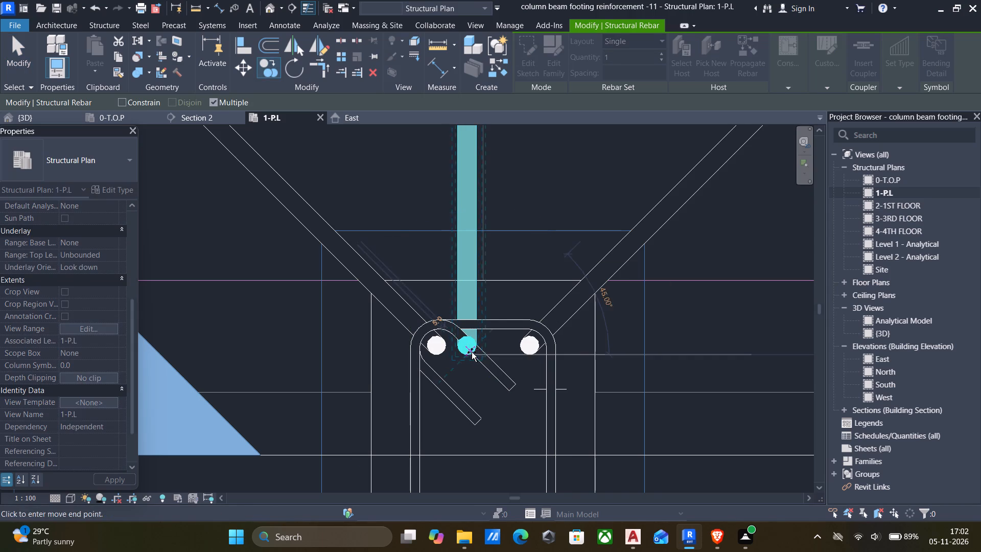
{"action": "left_click", "coordinate": [499, 352]}
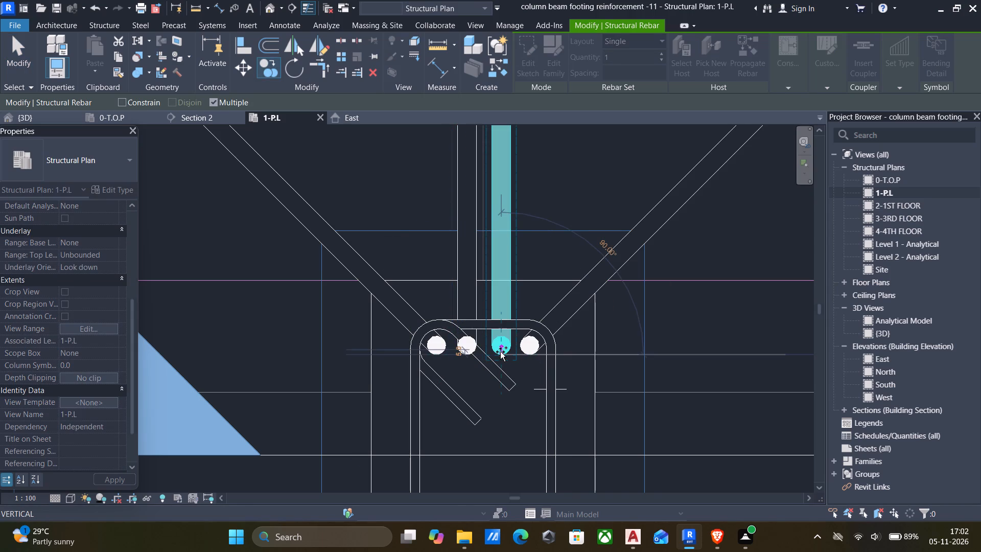
{"action": "key", "text": "Escape"}
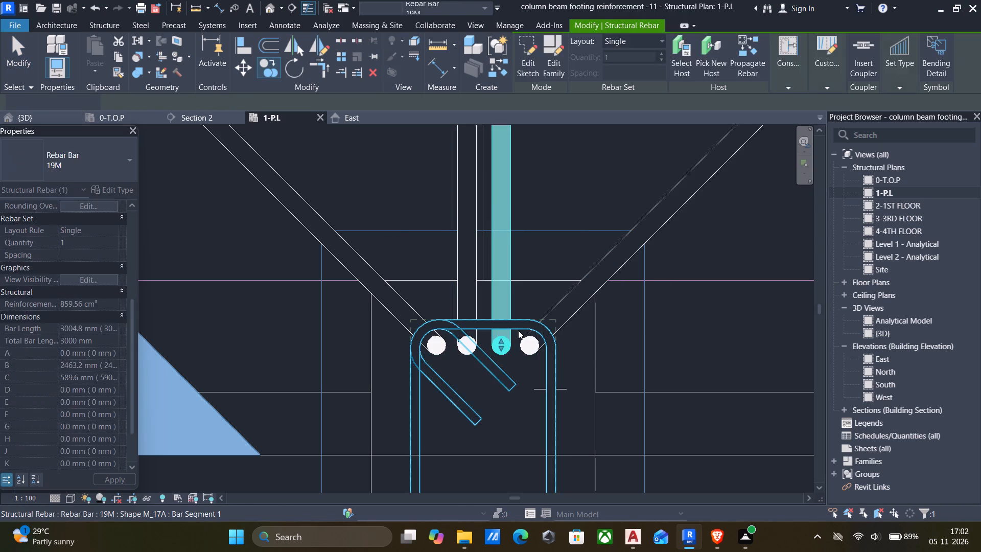
{"action": "key", "text": "Escape"}
Nudge the two intermediate 19M bars sideways to even out their spacing between the upper corner bars.
{"action": "left_click", "coordinate": [514, 305]}
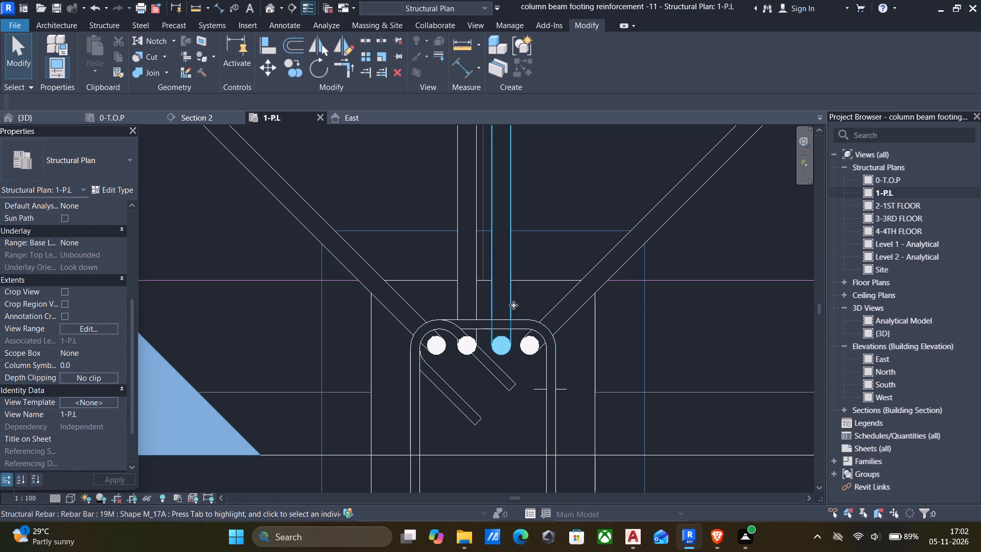
{"action": "key", "text": "Right"}
{"action": "key", "text": "Right"}
{"action": "left_click", "coordinate": [473, 308]}
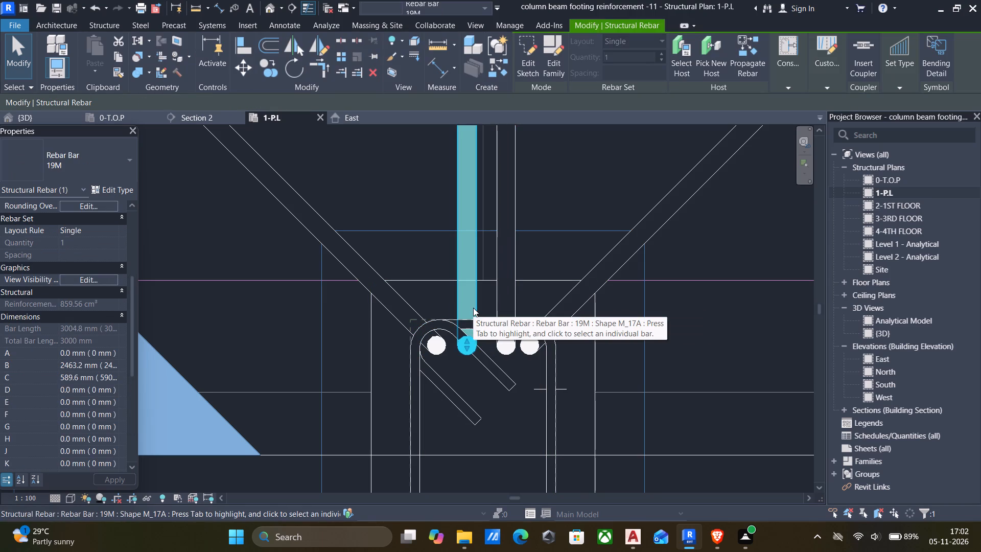
{"action": "key", "text": "Left"}
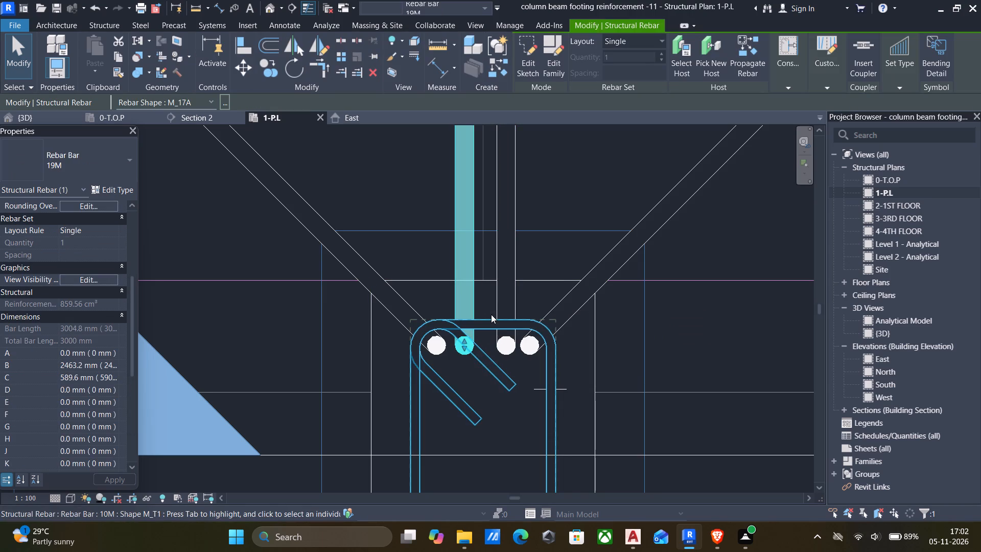
{"action": "left_click", "coordinate": [496, 310]}
{"action": "key", "text": "Left"}
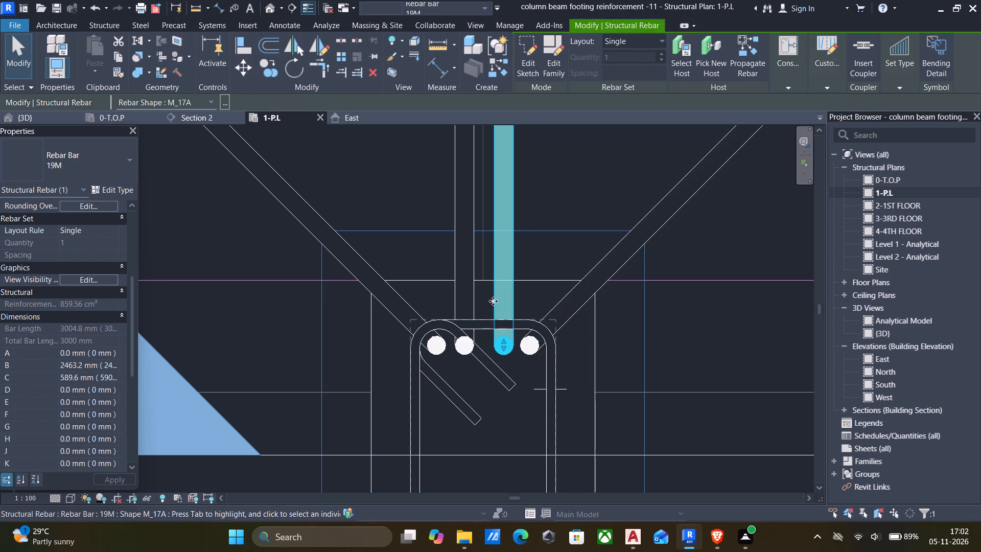
Mirror copies of both intermediate 19M bars across the column's horizontal centreline to the tie's lower side.
{"action": "left_click", "coordinate": [474, 297], "text": "ctrl"}
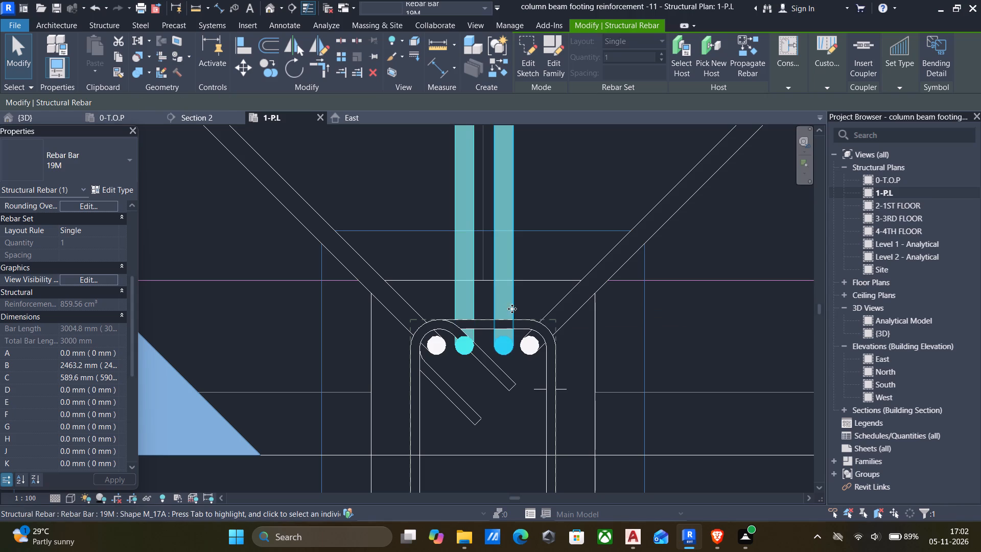
{"action": "key", "text": "d"}
{"action": "key", "text": "m"}
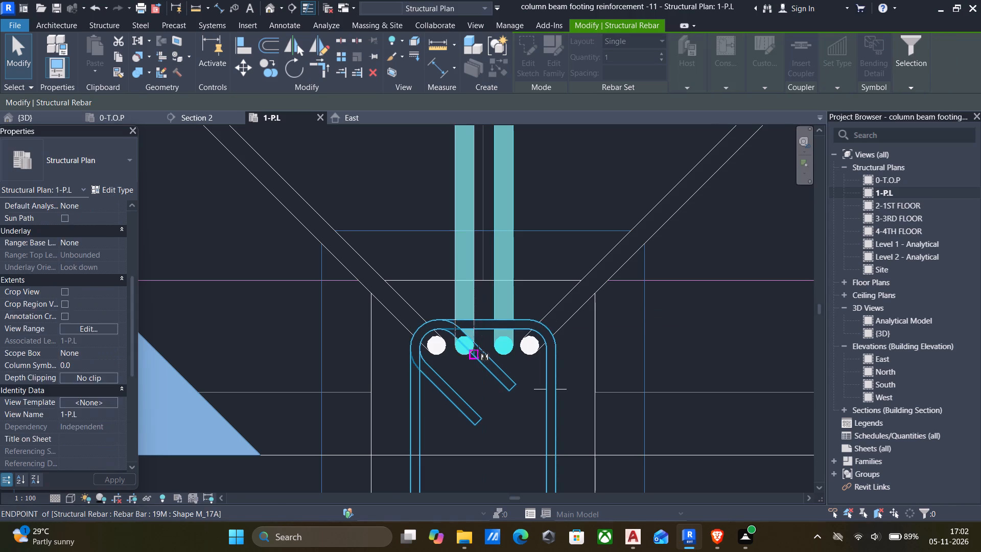
{"action": "scroll", "coordinate": [479, 352], "scroll_direction": "down", "scroll_amount": 5}
{"action": "left_click", "coordinate": [458, 393]}
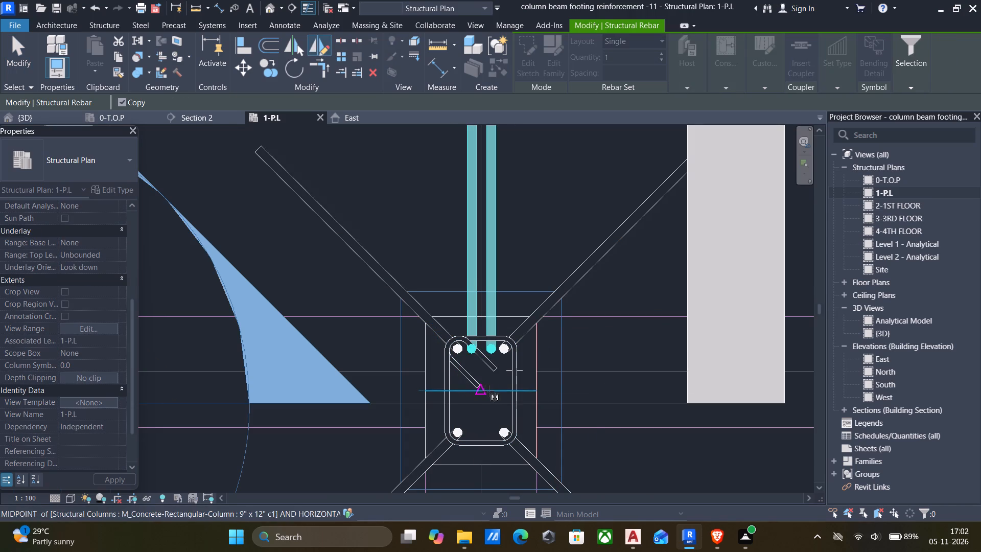
{"action": "left_click", "coordinate": [506, 392]}
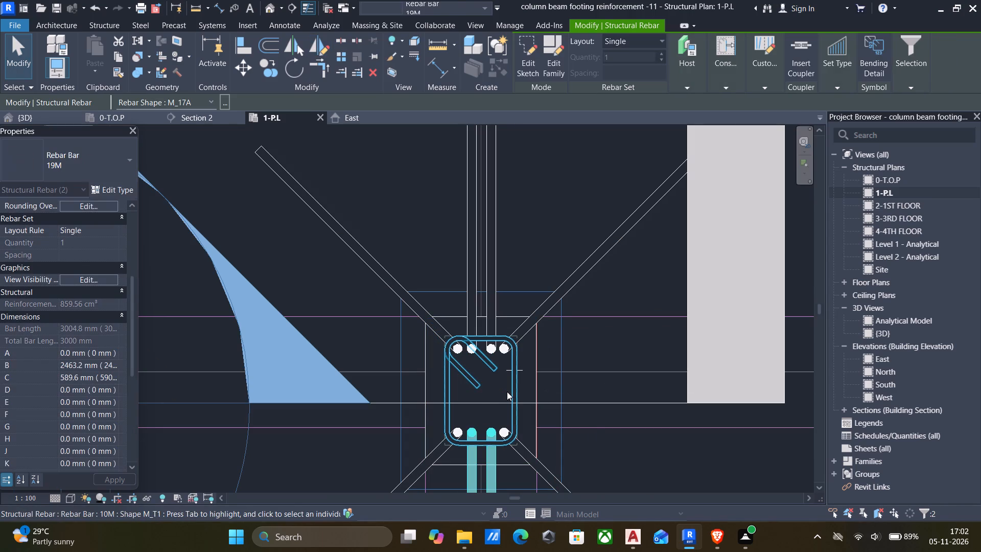
Delete the right-hand one of the two intermediate 19M bars along the tie's upper side.
{"action": "key", "text": "Escape"}
{"action": "key", "text": "Escape"}
{"action": "middle_click_drag", "start_coordinate": [486, 375], "coordinate": [527, 377]}
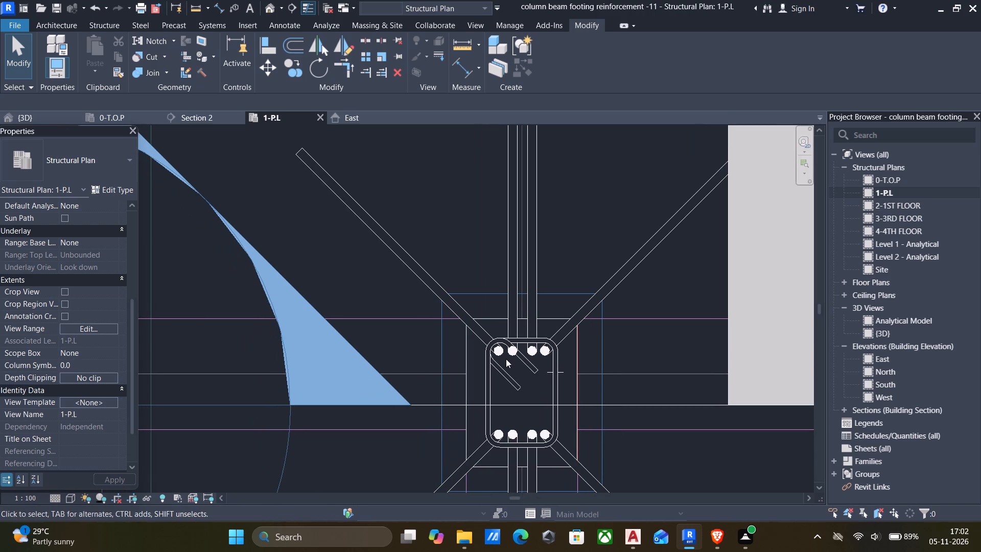
{"action": "scroll", "coordinate": [502, 354], "scroll_direction": "down", "scroll_amount": 2}
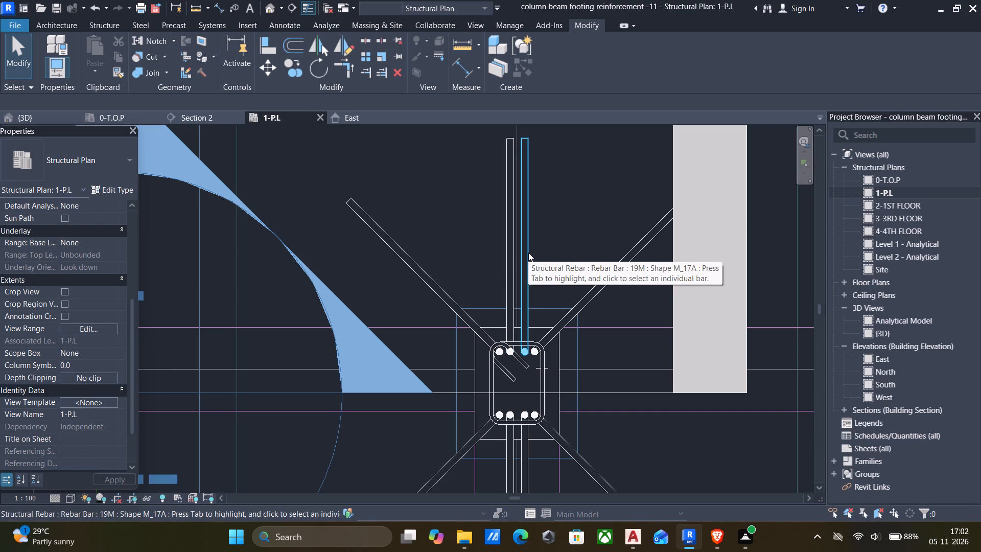
{"action": "left_click", "coordinate": [528, 252]}
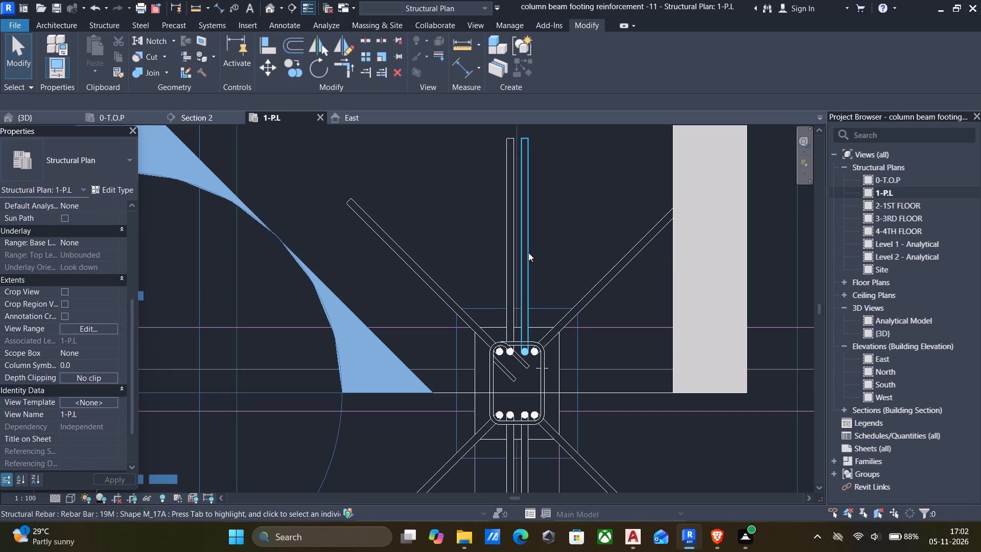
{"action": "key", "text": "Delete"}
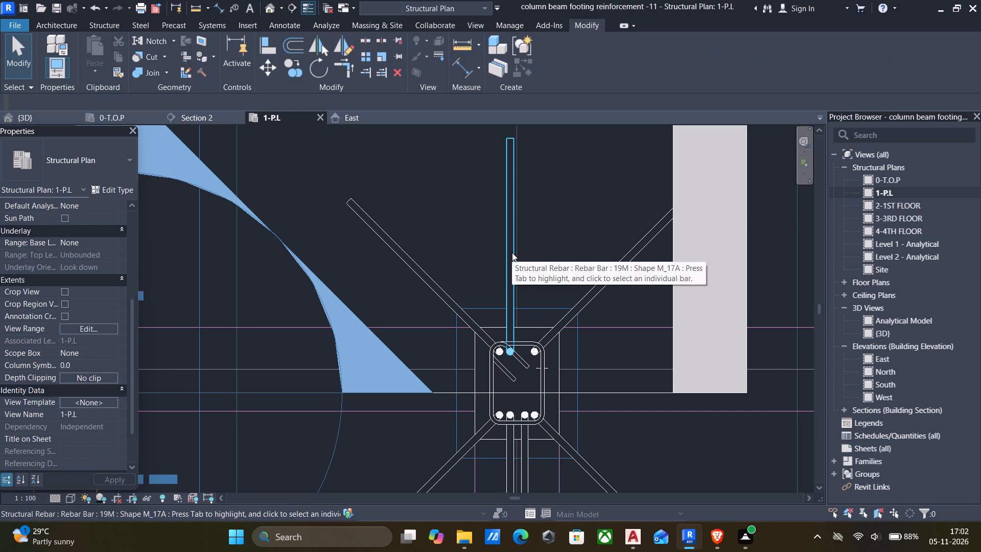
Nudge the remaining upper intermediate 19M bar right to midway between the upper corner bars.
{"action": "left_click", "coordinate": [512, 252]}
{"action": "key", "text": "Right"}
{"action": "key", "text": "Right"}
{"action": "key", "text": "Right"}
{"action": "key", "text": "Right"}
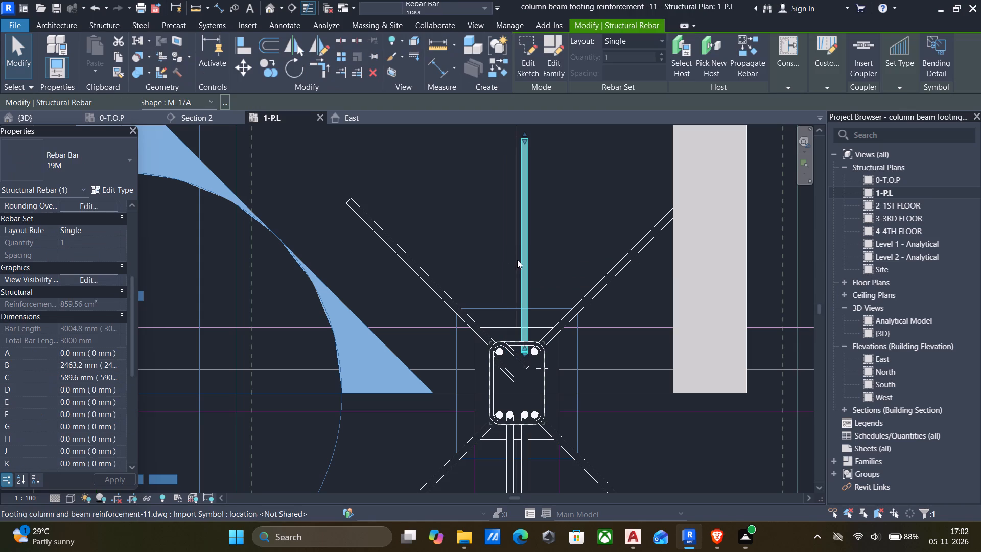
{"action": "key", "text": "Left"}
{"action": "key", "text": "Left"}
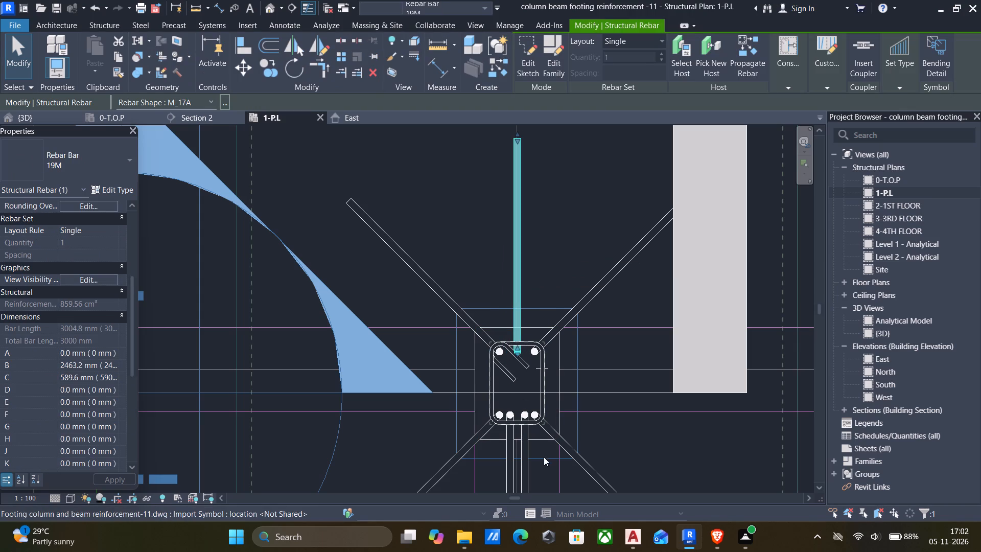
Delete the right-hand lower intermediate 19M bar and nudge the remaining one right towards the middle of the tie's lower side.
{"action": "left_click", "coordinate": [526, 452]}
{"action": "key", "text": "Delete"}
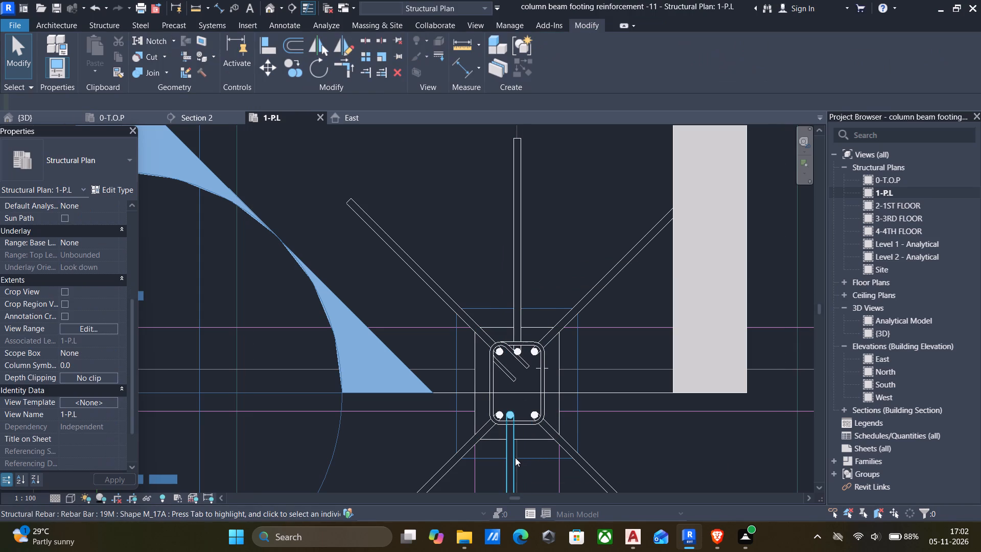
{"action": "left_click", "coordinate": [515, 457]}
{"action": "key", "text": "Right"}
{"action": "key", "text": "Right"}
{"action": "key", "text": "Right"}
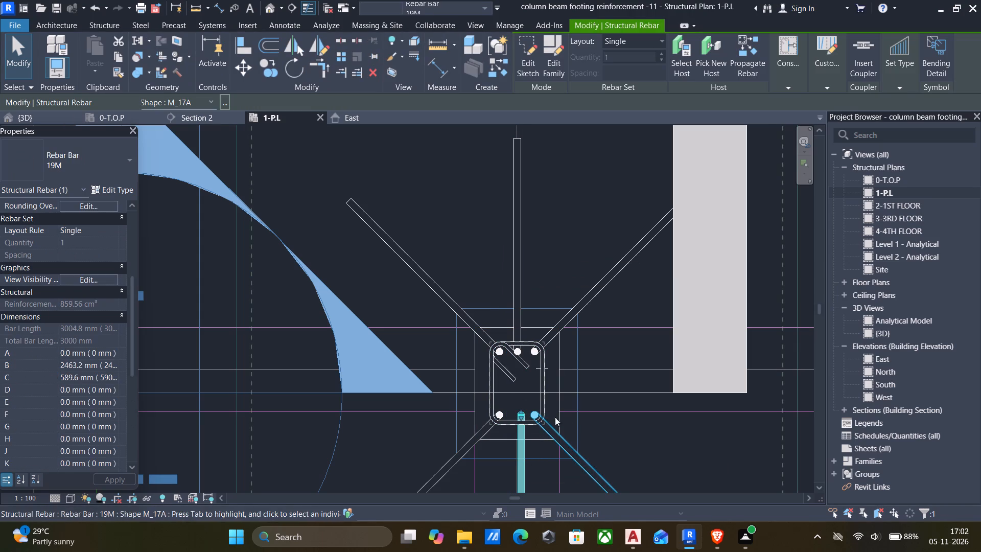
{"action": "left_click", "coordinate": [611, 427]}
{"action": "scroll", "coordinate": [500, 381], "scroll_direction": "down", "scroll_amount": 1}
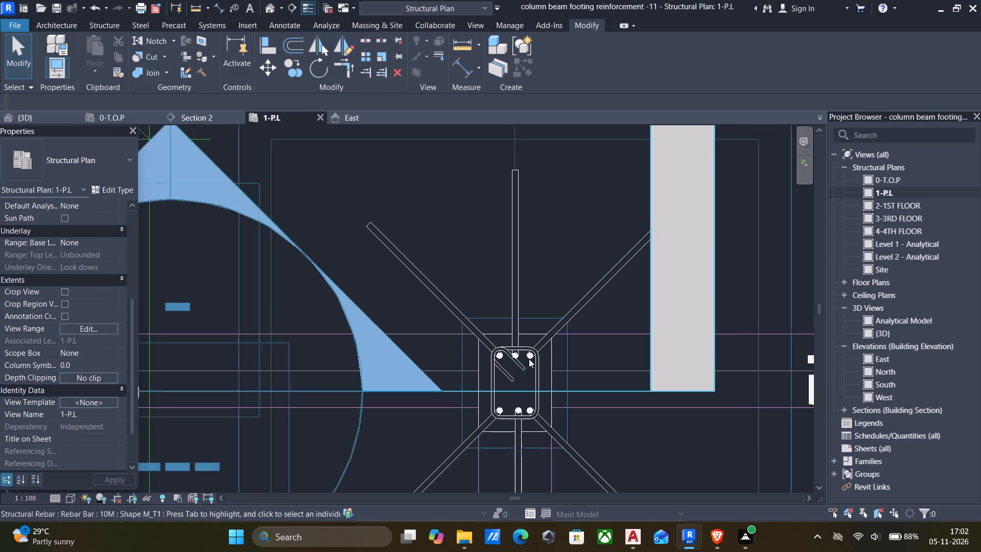
Copy the upper-left diagonal 19M corner bar vertically downward to an intermediate position on the tie's left side.
{"action": "left_click", "coordinate": [476, 329]}
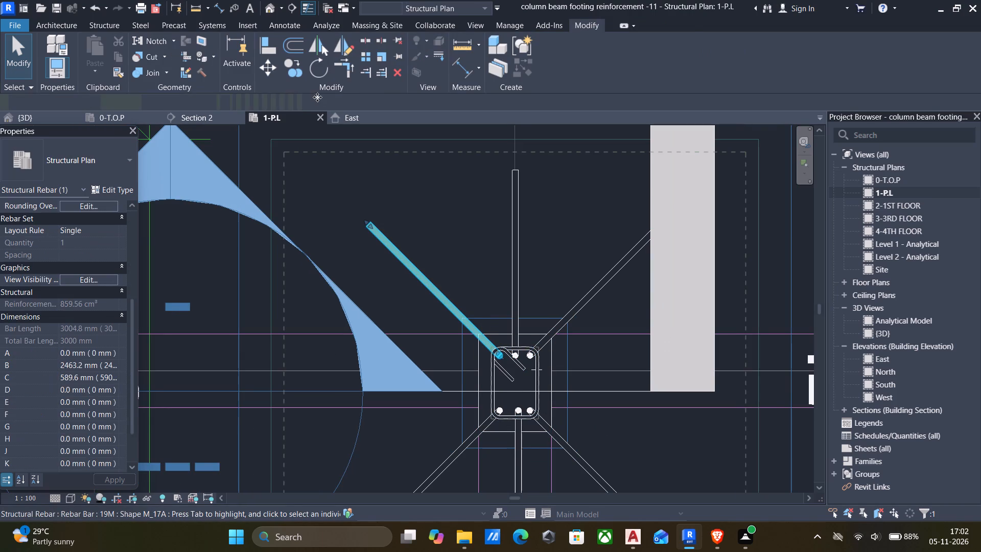
{"action": "key", "text": "c"}
{"action": "key", "text": "o"}
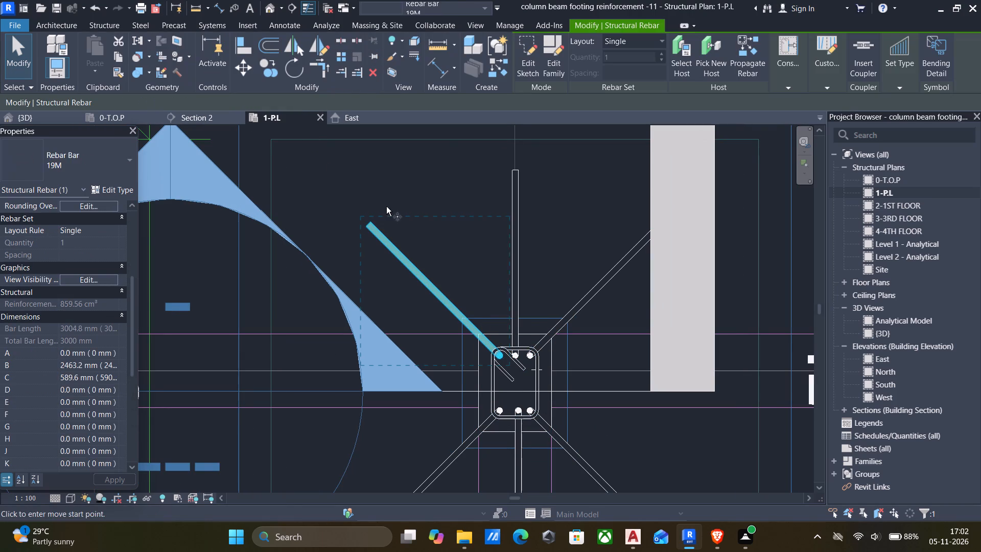
{"action": "scroll", "coordinate": [500, 352], "scroll_direction": "up", "scroll_amount": 6}
{"action": "left_click", "coordinate": [501, 357]}
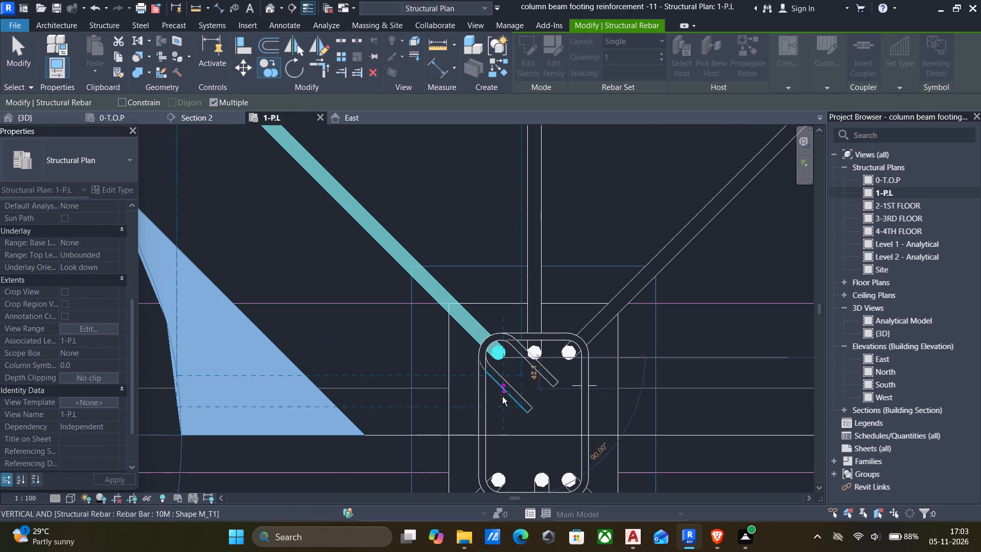
{"action": "left_click", "coordinate": [503, 410]}
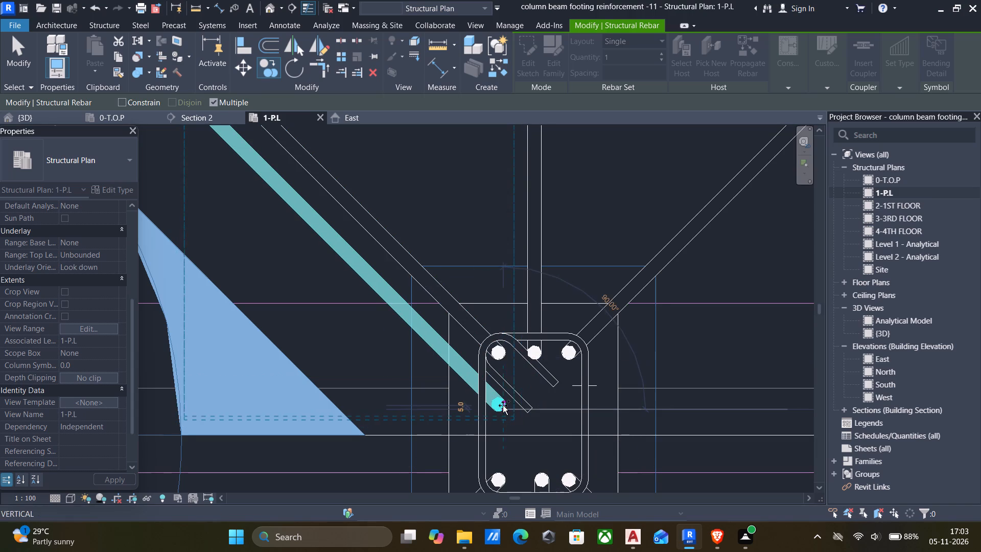
{"action": "key", "text": "Escape"}
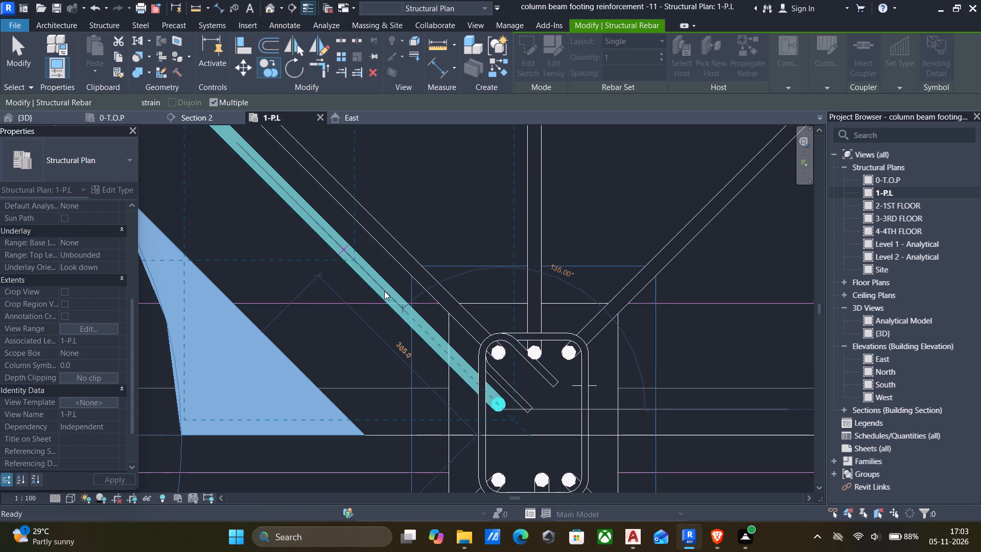
{"action": "key", "text": "Escape"}
Rotate the copied 19M bar 45° about its end inside the tie so it runs horizontally to the left.
{"action": "left_click", "coordinate": [400, 308]}
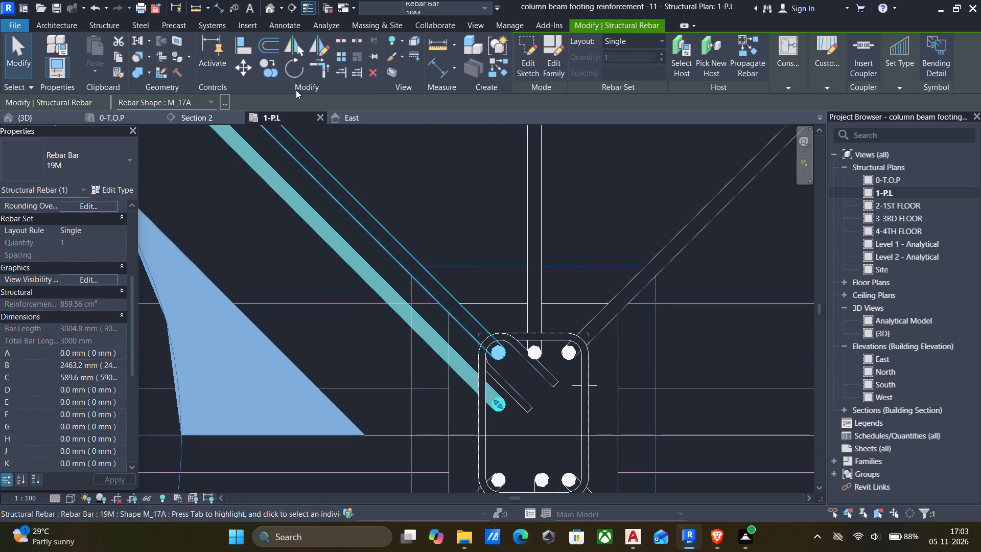
{"action": "key", "text": "r"}
{"action": "key", "text": "o"}
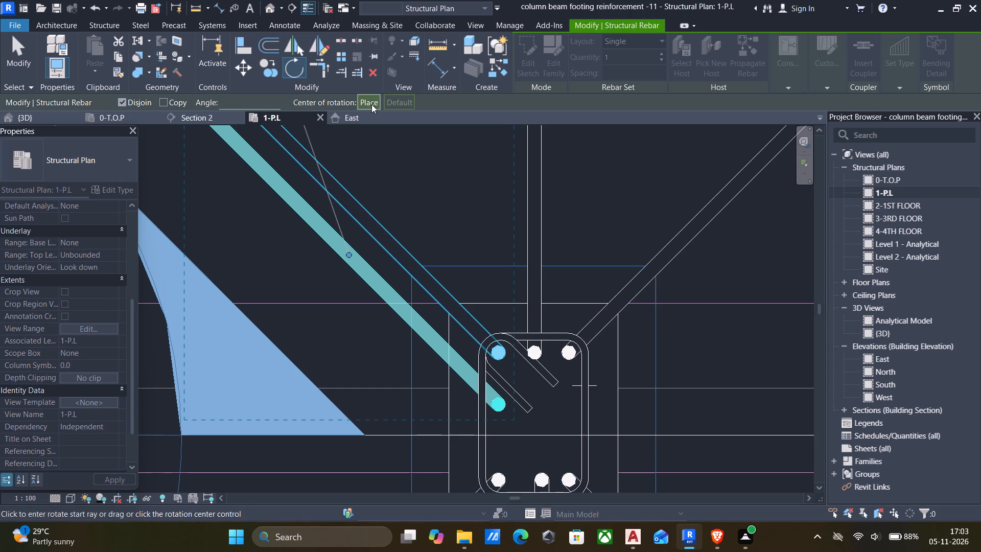
{"action": "left_click", "coordinate": [370, 104]}
{"action": "scroll", "coordinate": [510, 407], "scroll_direction": "up", "scroll_amount": 5}
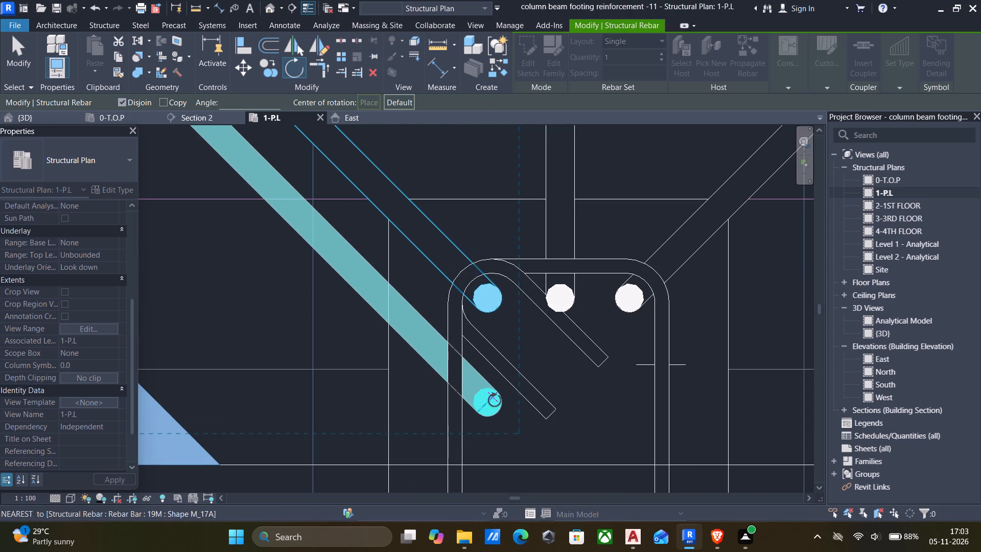
{"action": "left_click", "coordinate": [483, 399]}
{"action": "left_click", "coordinate": [414, 328]}
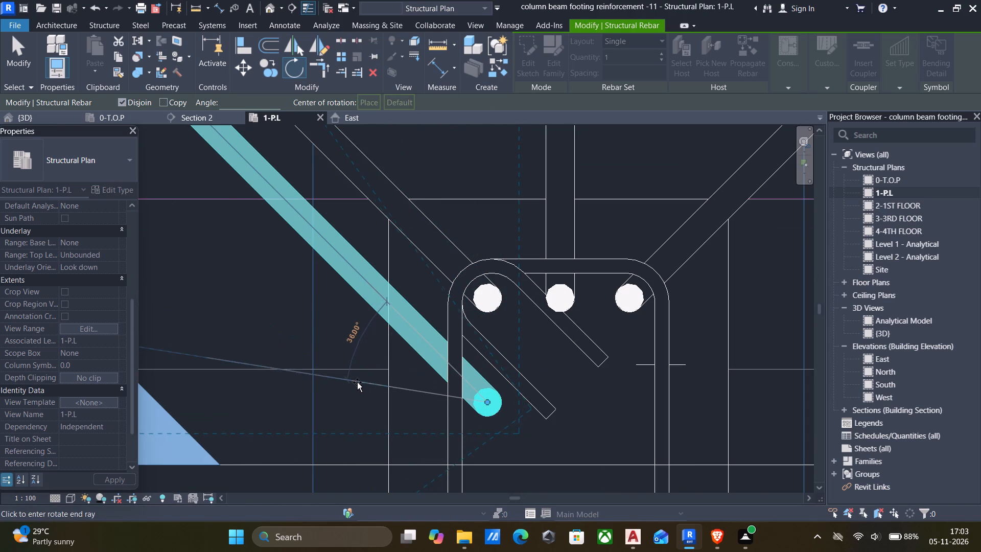
{"action": "left_click", "coordinate": [357, 404]}
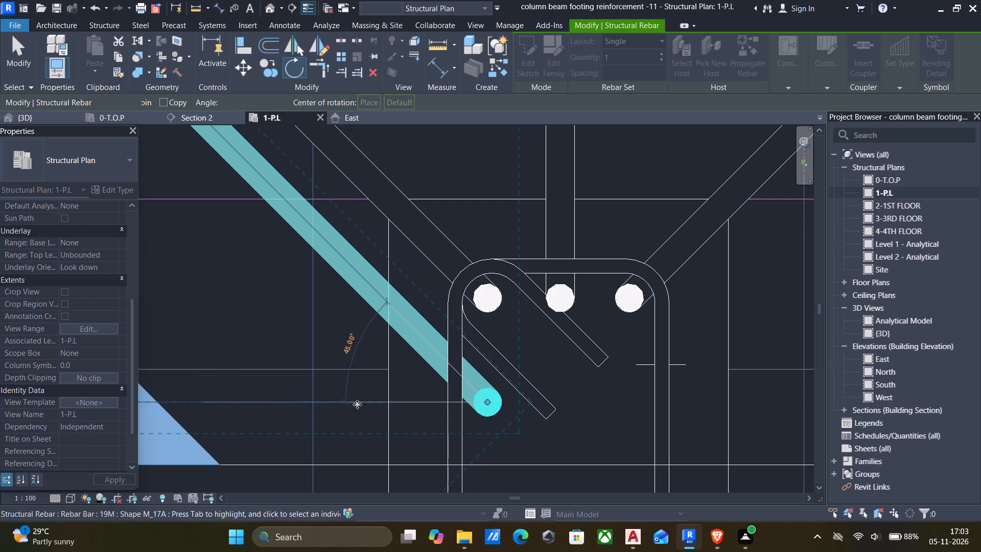
Nudge the horizontal-running 19M bar up, closer to the upper-left corner bar.
{"action": "scroll", "coordinate": [358, 406], "scroll_direction": "down", "scroll_amount": 7}
{"action": "scroll", "coordinate": [451, 395], "scroll_direction": "up", "scroll_amount": 1}
{"action": "scroll", "coordinate": [449, 395], "scroll_direction": "down", "scroll_amount": 4}
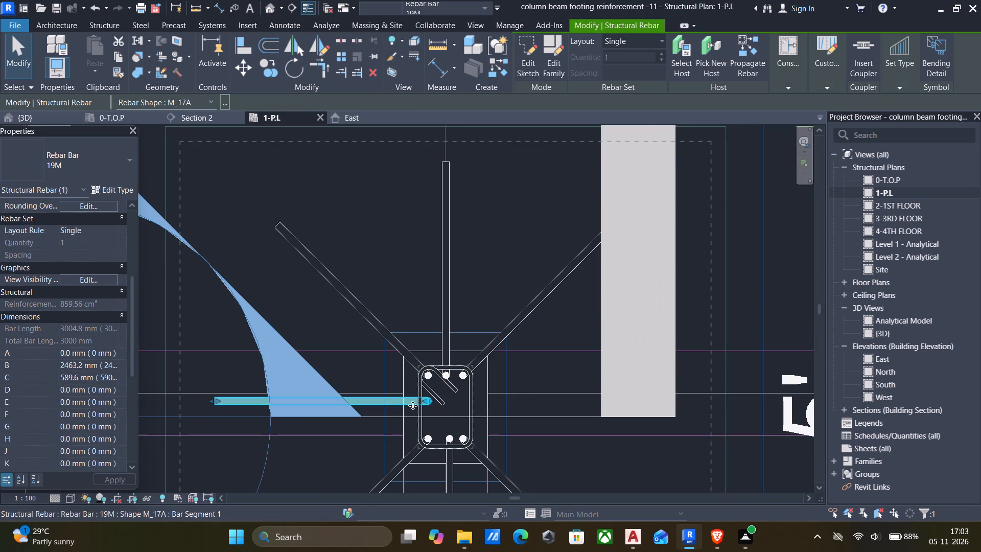
{"action": "scroll", "coordinate": [429, 411], "scroll_direction": "up", "scroll_amount": 5}
{"action": "key", "text": "Up"}
{"action": "key", "text": "Up"}
{"action": "key", "text": "Up"}
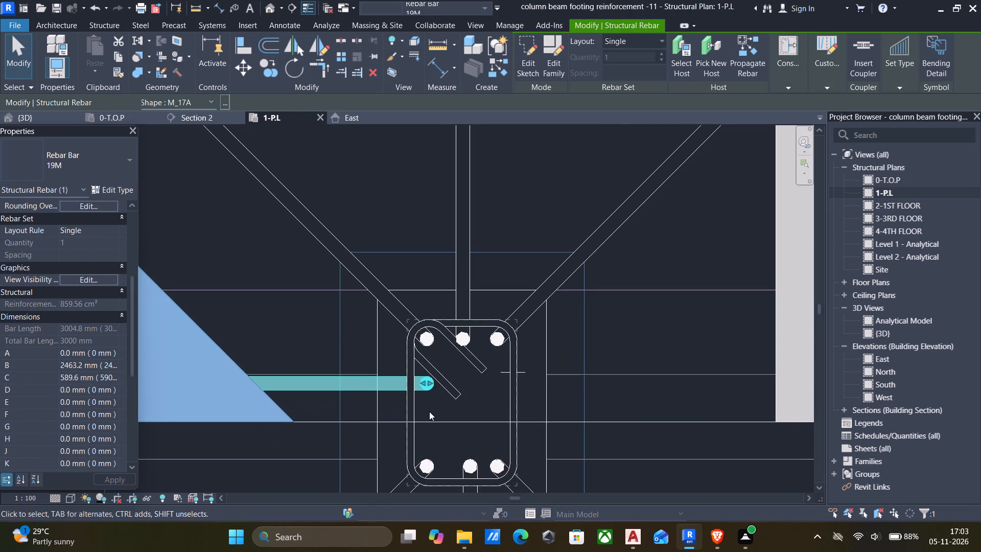
{"action": "key", "text": "Up"}
{"action": "key", "text": "Up"}
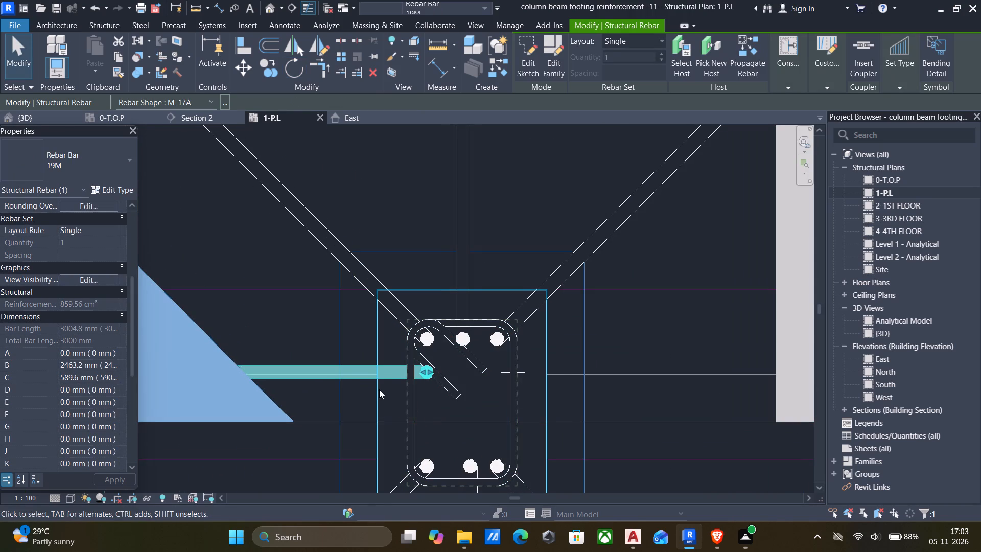
Copy the horizontal-running 19M bar downward as a second intermediate bar on the tie's left side.
{"action": "key", "text": "c"}
{"action": "key", "text": "o"}
{"action": "left_click", "coordinate": [428, 374]}
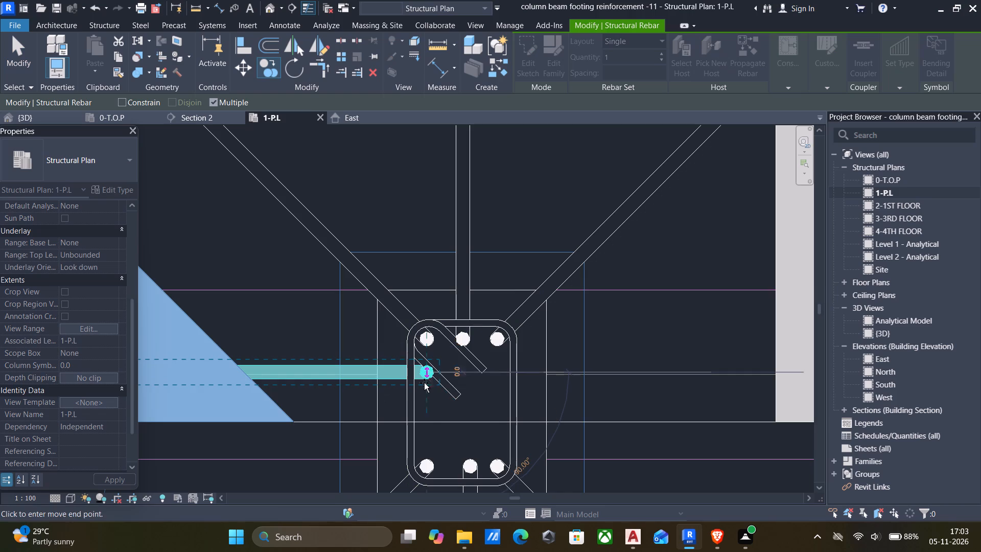
{"action": "left_click", "coordinate": [429, 423]}
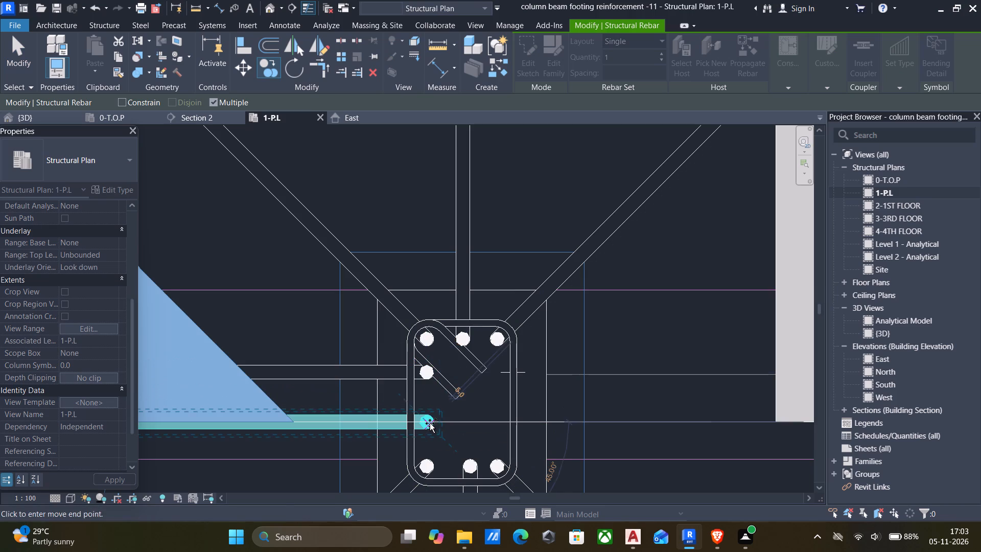
{"action": "key", "text": "Escape"}
{"action": "key", "text": "Escape"}
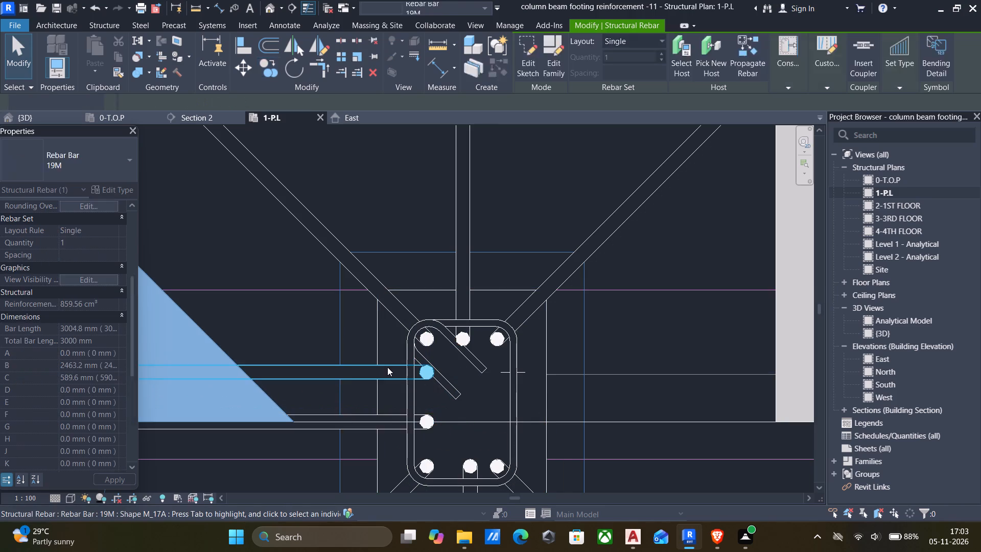
Mirror copies of both left-side intermediate 19M bars across the column's vertical centreline to the tie's right side.
{"action": "scroll", "coordinate": [387, 367], "scroll_direction": "down", "scroll_amount": 3}
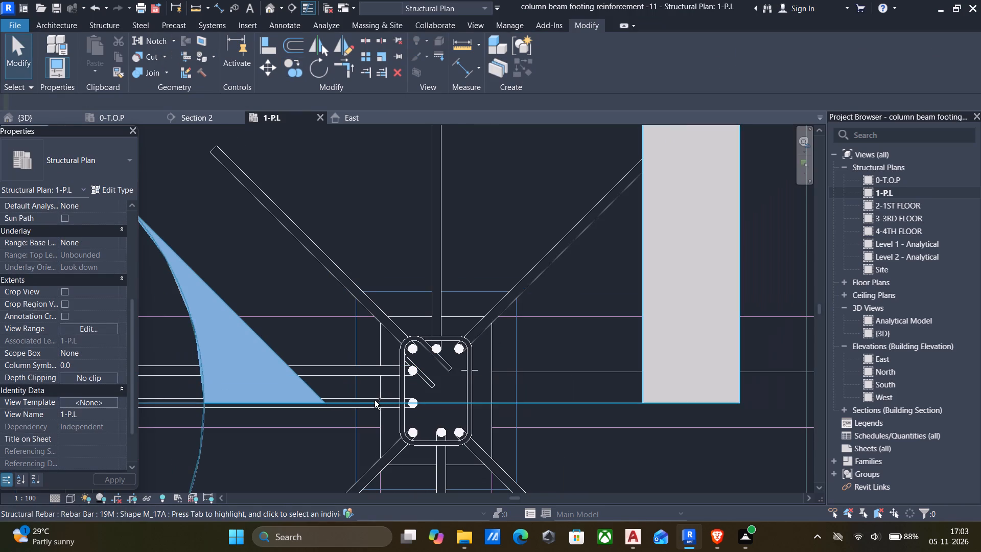
{"action": "left_click", "coordinate": [347, 395]}
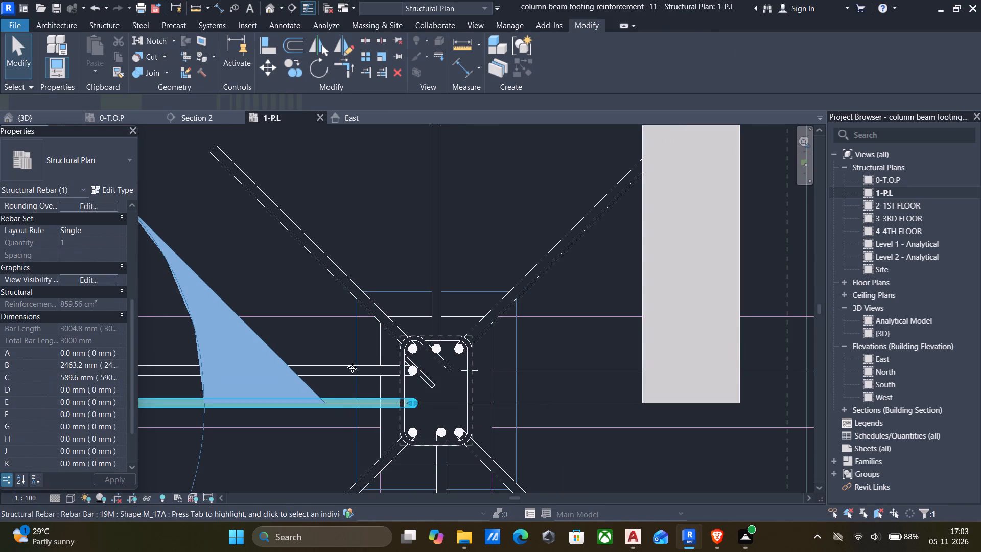
{"action": "left_click", "coordinate": [336, 366], "text": "ctrl"}
{"action": "key", "text": "d"}
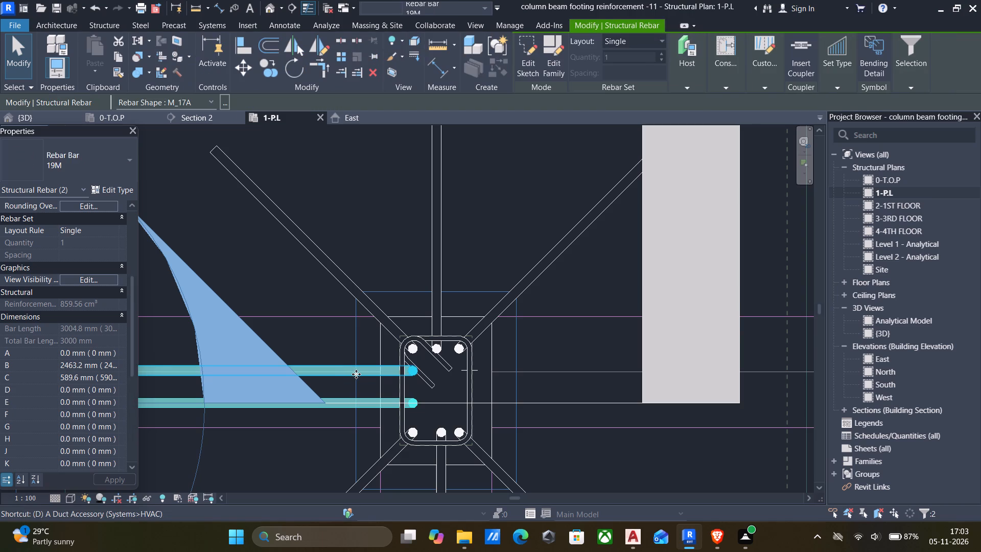
{"action": "key", "text": "m"}
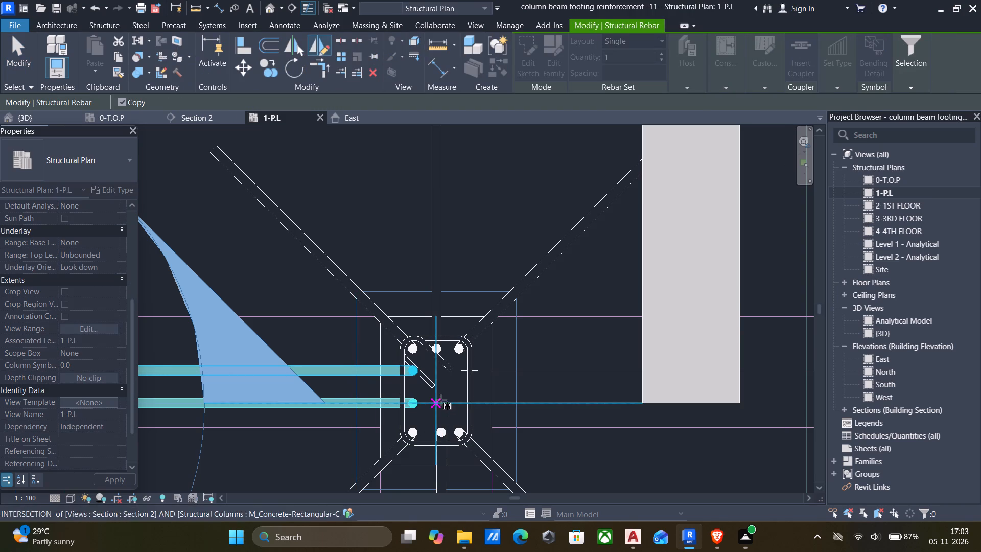
{"action": "left_click", "coordinate": [438, 391]}
{"action": "left_click", "coordinate": [440, 375]}
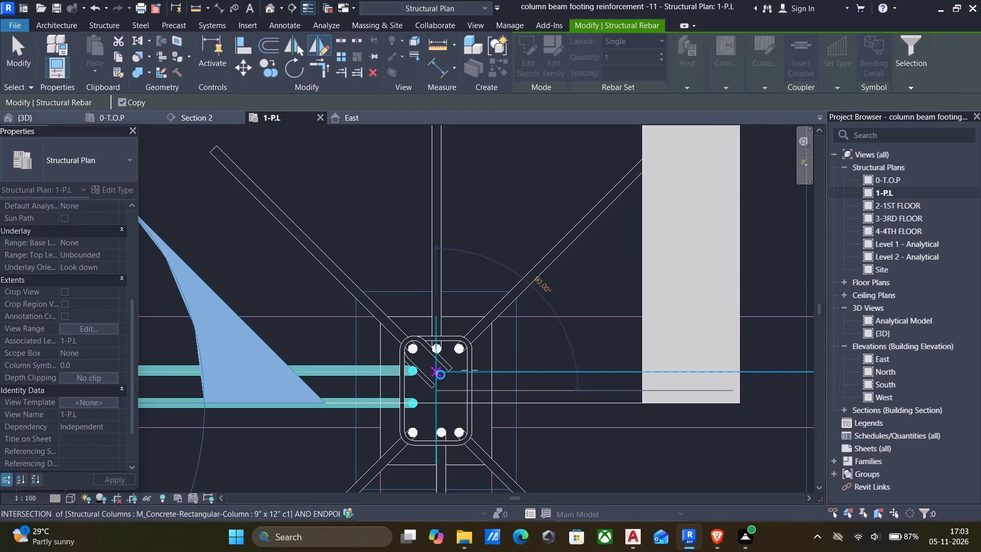
{"action": "key", "text": "Escape"}
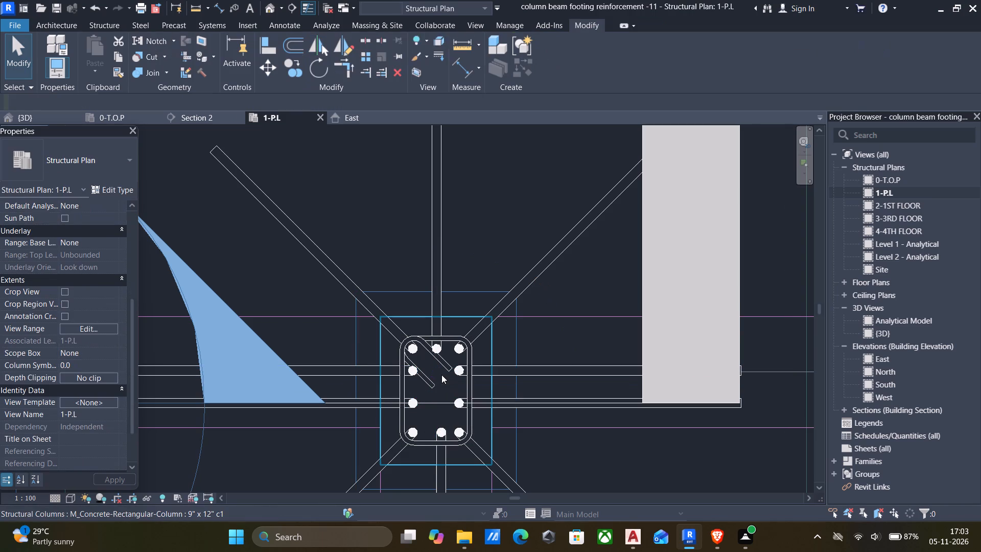
{"action": "key", "text": "Escape"}
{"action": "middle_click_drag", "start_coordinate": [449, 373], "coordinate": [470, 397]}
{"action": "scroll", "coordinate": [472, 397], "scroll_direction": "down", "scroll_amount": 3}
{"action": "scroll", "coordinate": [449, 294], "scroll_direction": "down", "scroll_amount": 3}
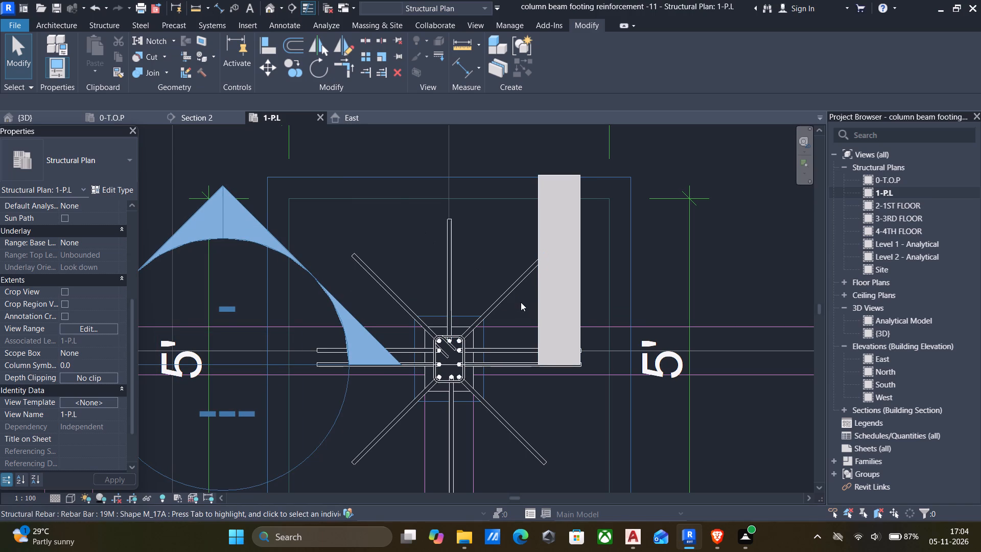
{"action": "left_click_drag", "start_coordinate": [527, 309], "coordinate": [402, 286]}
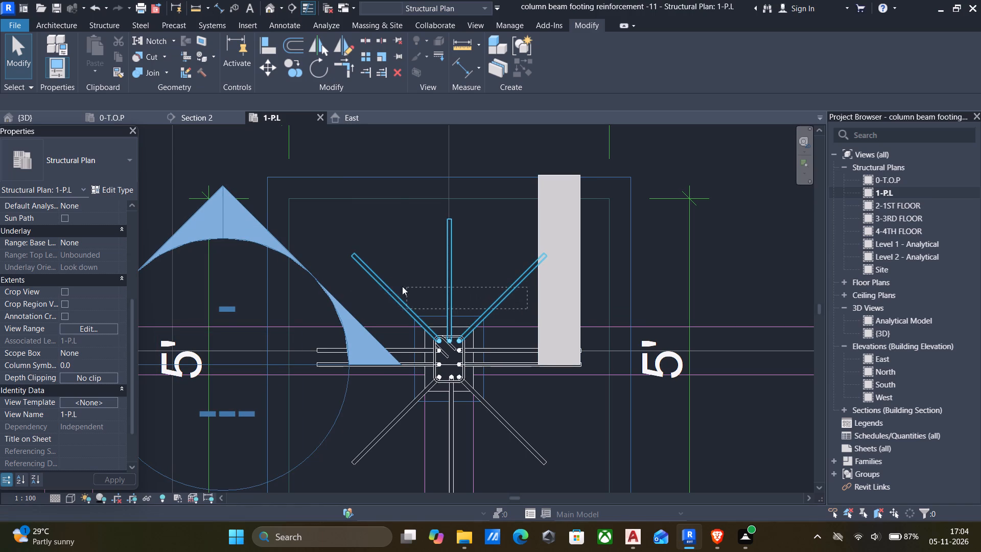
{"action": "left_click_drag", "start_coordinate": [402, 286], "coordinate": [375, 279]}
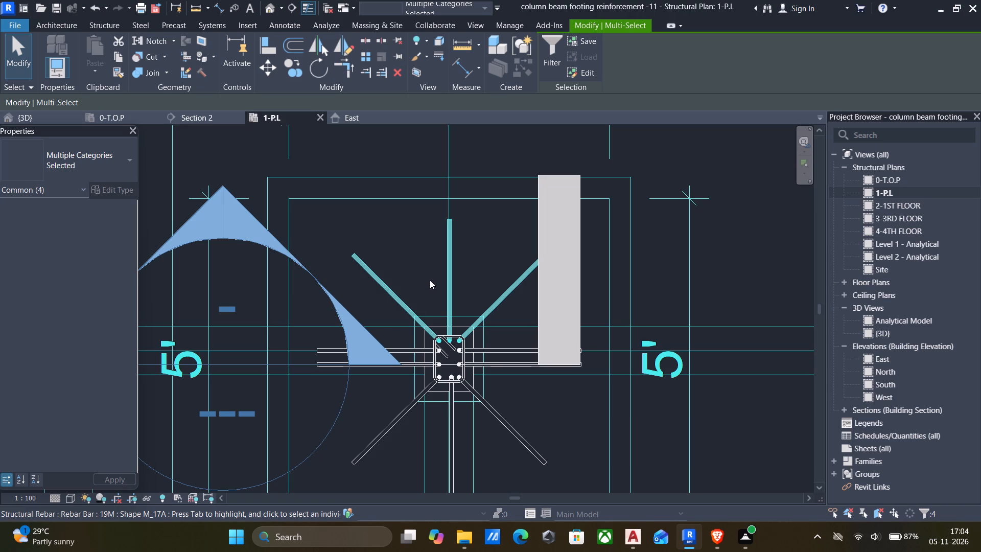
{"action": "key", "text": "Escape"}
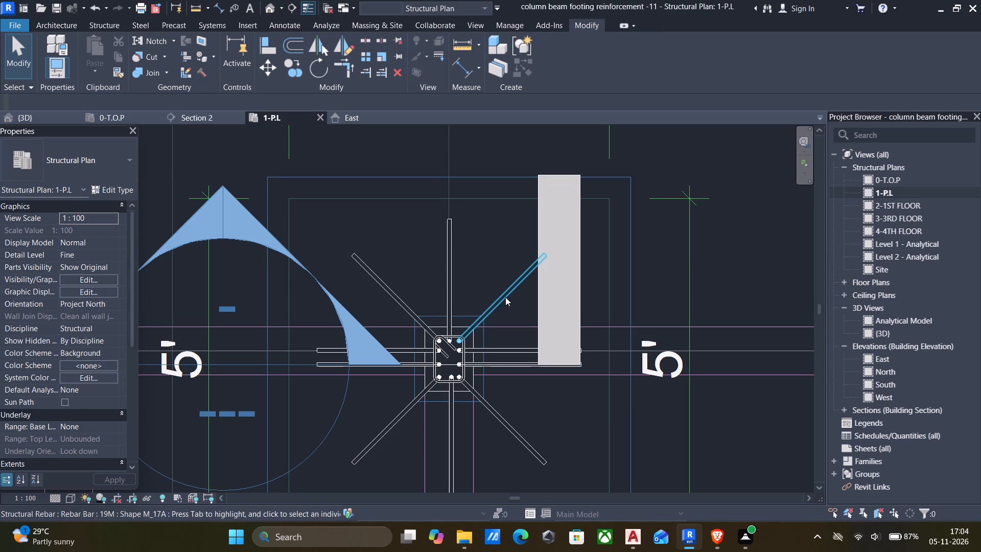
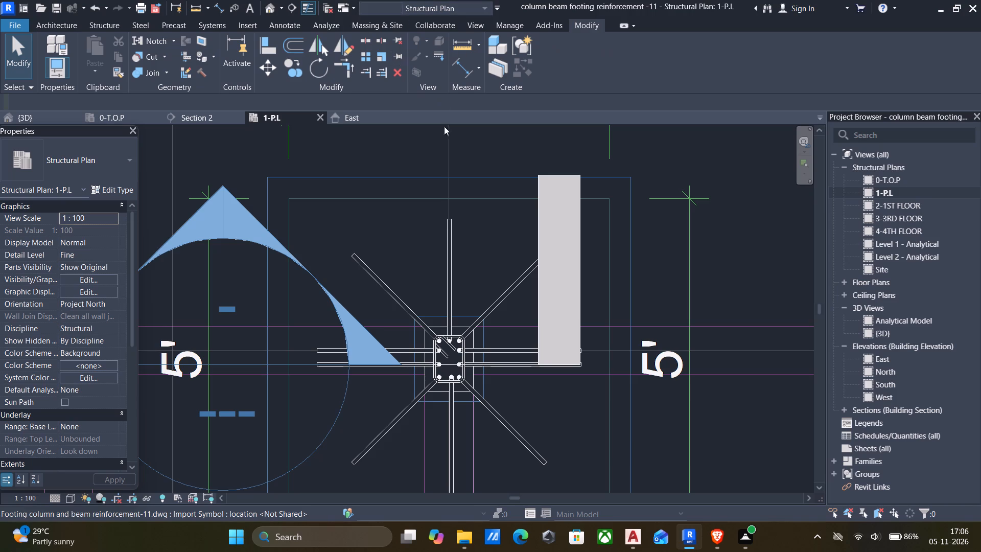
Examine the tie and vertical bar arrangement in the reinforced F-1 column and the unreinforced column on the neighbouring footing.
{"action": "scroll", "coordinate": [440, 354], "scroll_direction": "up", "scroll_amount": 3}
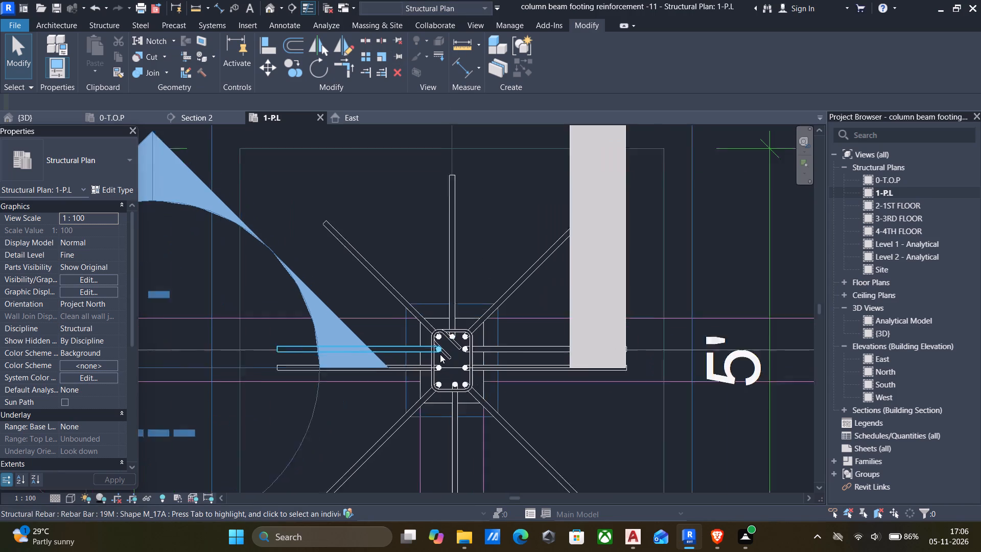
{"action": "scroll", "coordinate": [454, 355], "scroll_direction": "up", "scroll_amount": 3}
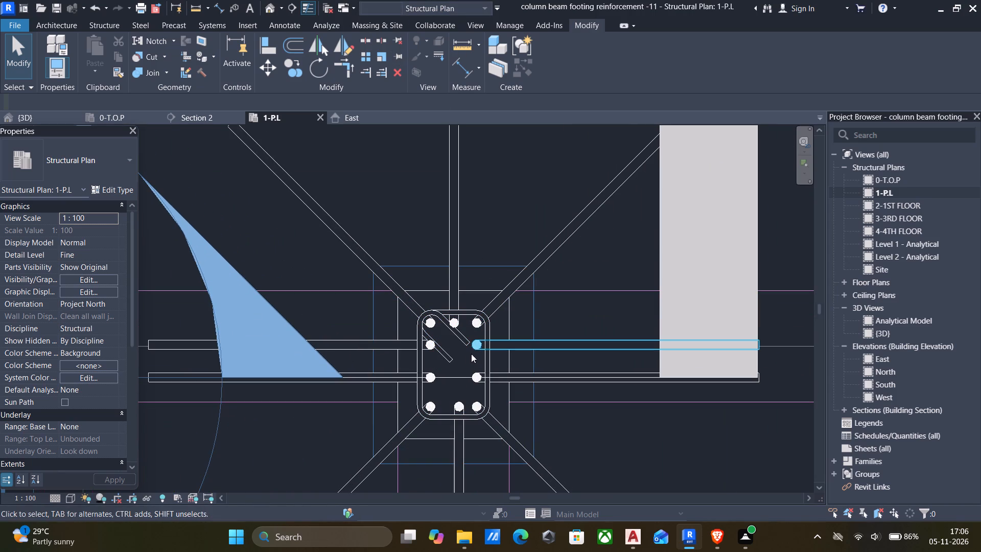
{"action": "scroll", "coordinate": [452, 336], "scroll_direction": "up", "scroll_amount": 1}
{"action": "scroll", "coordinate": [470, 331], "scroll_direction": "down", "scroll_amount": 6}
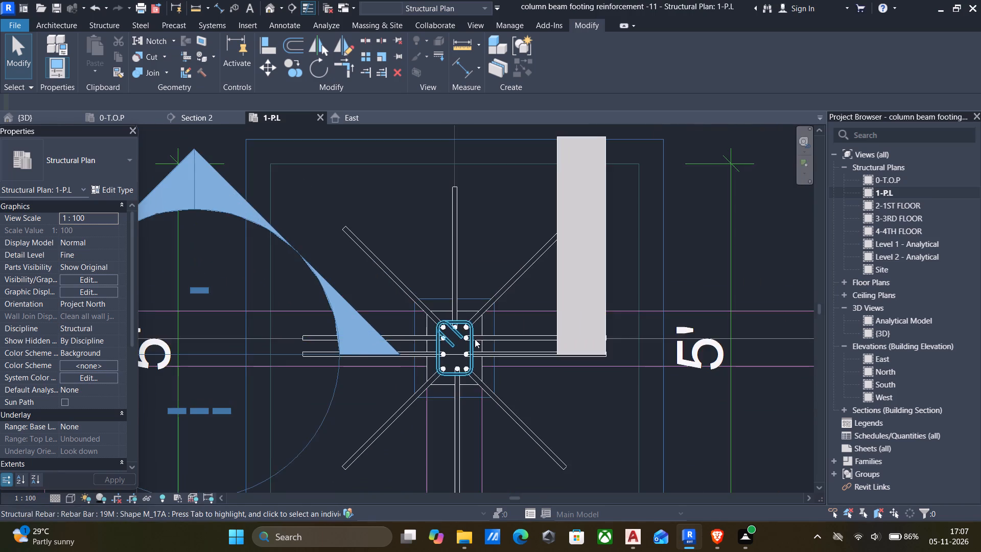
{"action": "scroll", "coordinate": [472, 340], "scroll_direction": "up", "scroll_amount": 8}
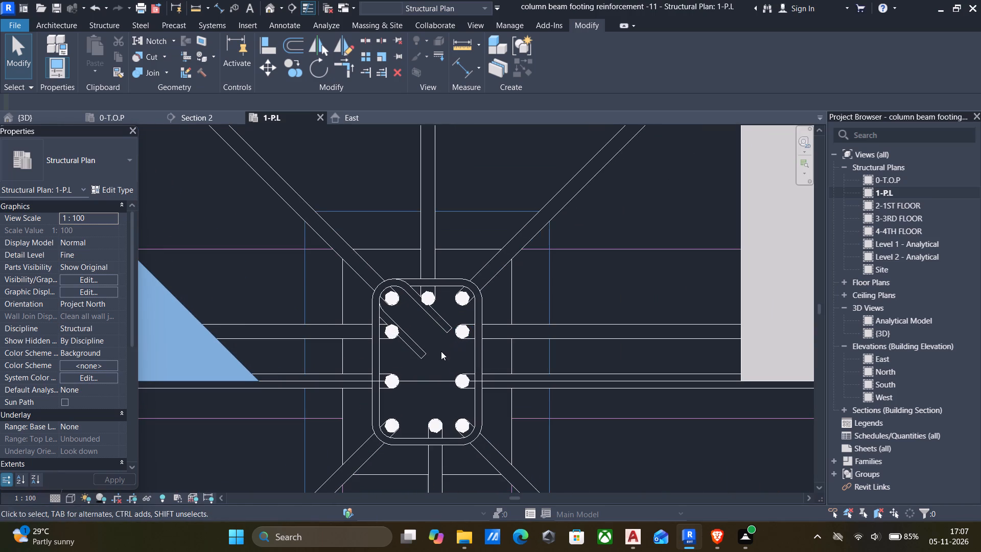
{"action": "left_click", "coordinate": [412, 344]}
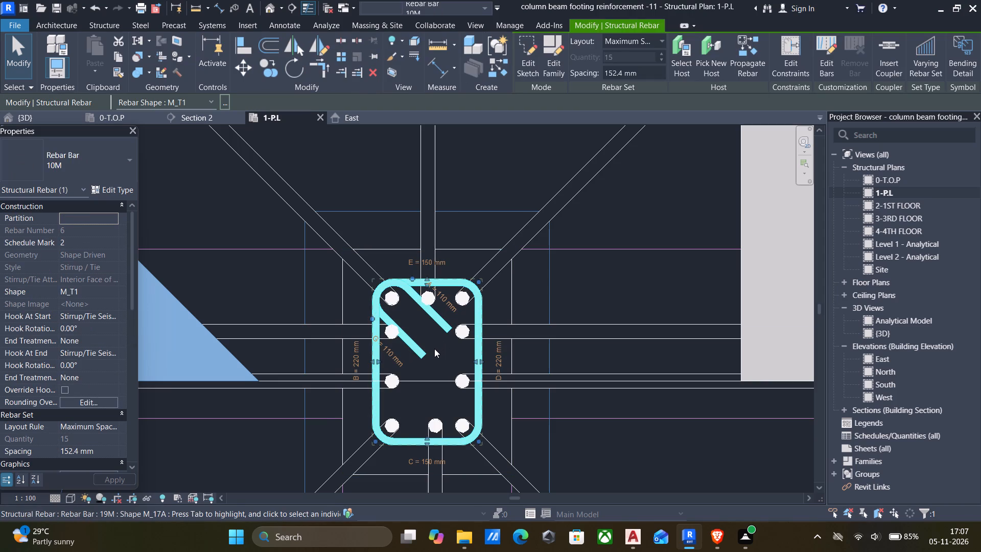
{"action": "left_click", "coordinate": [589, 243]}
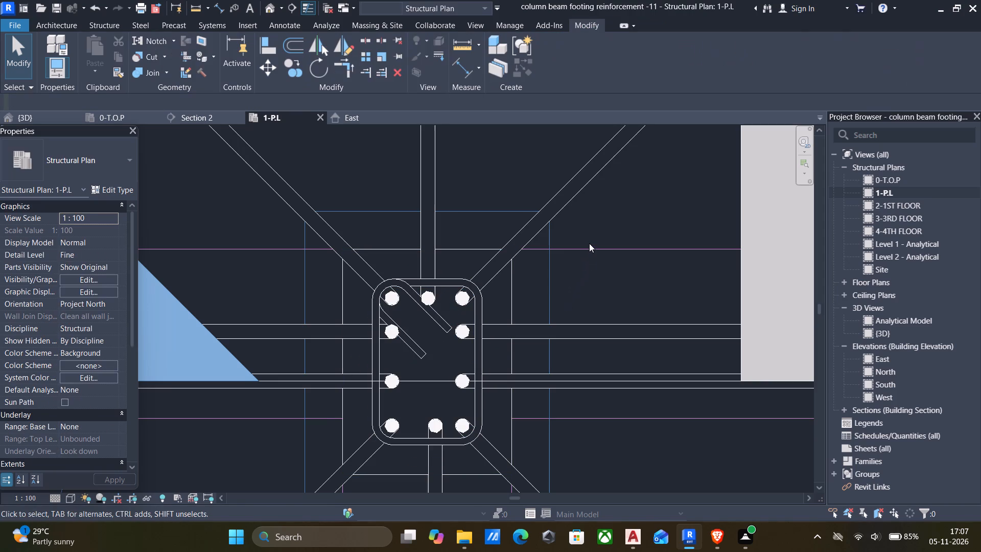
{"action": "scroll", "coordinate": [437, 308], "scroll_direction": "down", "scroll_amount": 10}
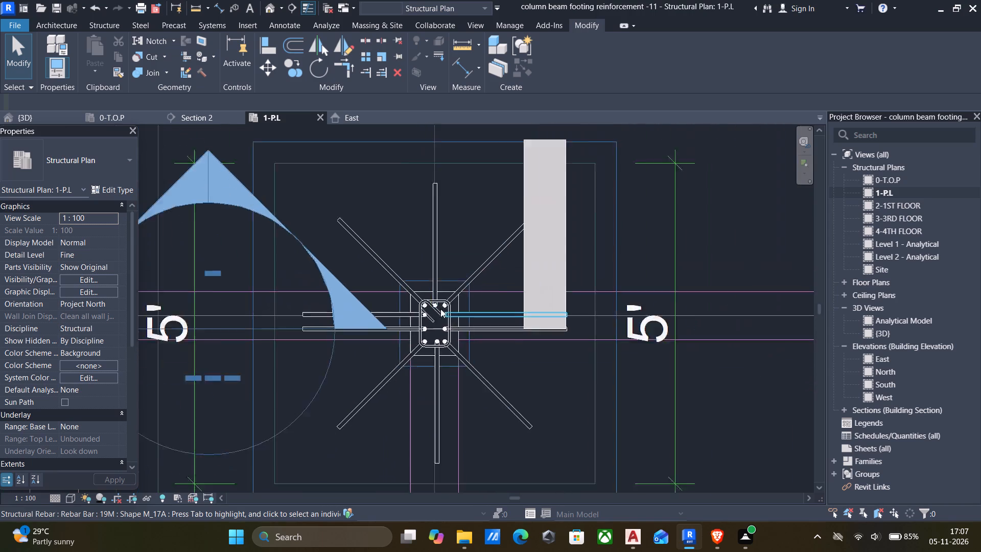
{"action": "scroll", "coordinate": [440, 309], "scroll_direction": "down", "scroll_amount": 10}
{"action": "scroll", "coordinate": [457, 320], "scroll_direction": "up", "scroll_amount": 4}
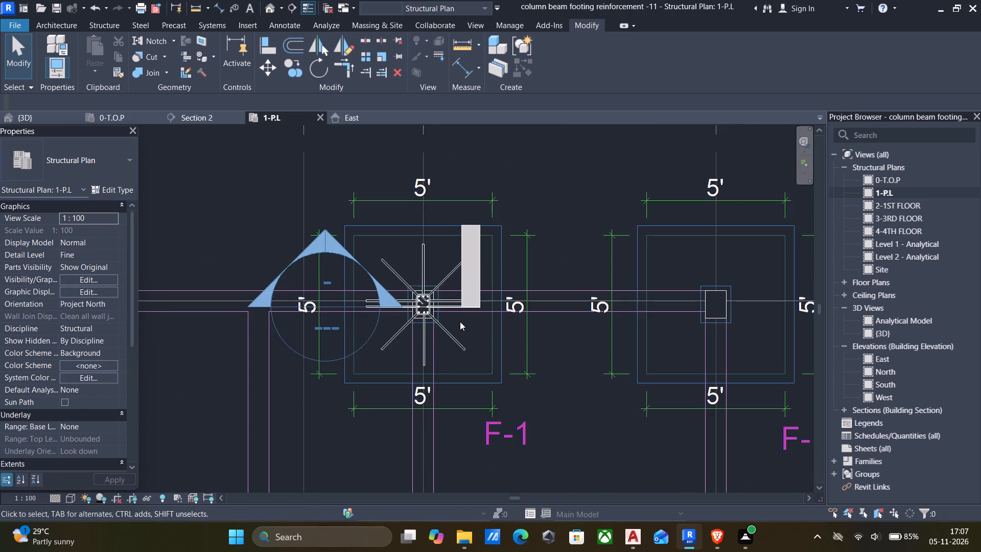
{"action": "scroll", "coordinate": [460, 321], "scroll_direction": "up", "scroll_amount": 2}
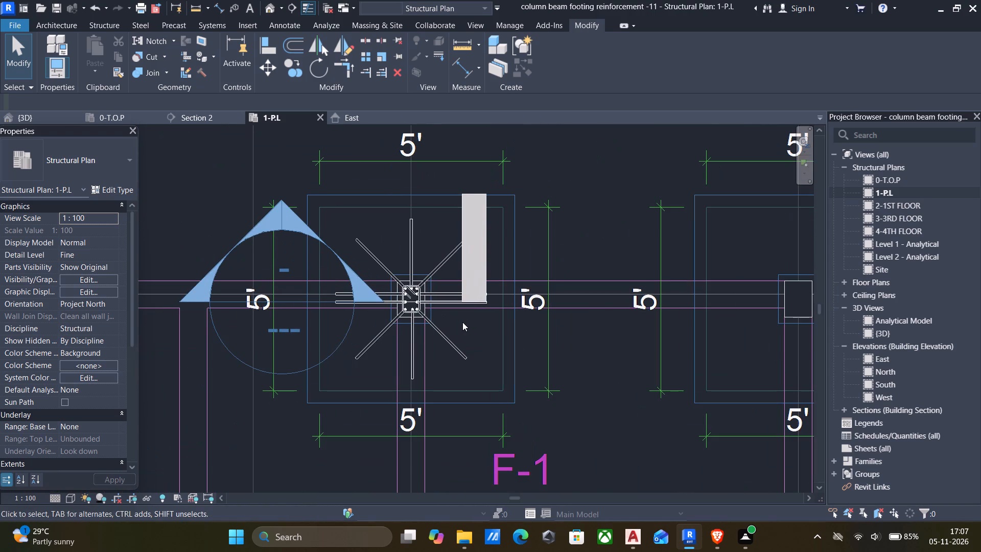
{"action": "scroll", "coordinate": [738, 305], "scroll_direction": "down", "scroll_amount": 1}
{"action": "middle_click_drag", "start_coordinate": [739, 304], "coordinate": [556, 307]}
{"action": "scroll", "coordinate": [556, 307], "scroll_direction": "down", "scroll_amount": 1}
{"action": "scroll", "coordinate": [446, 332], "scroll_direction": "up", "scroll_amount": 4}
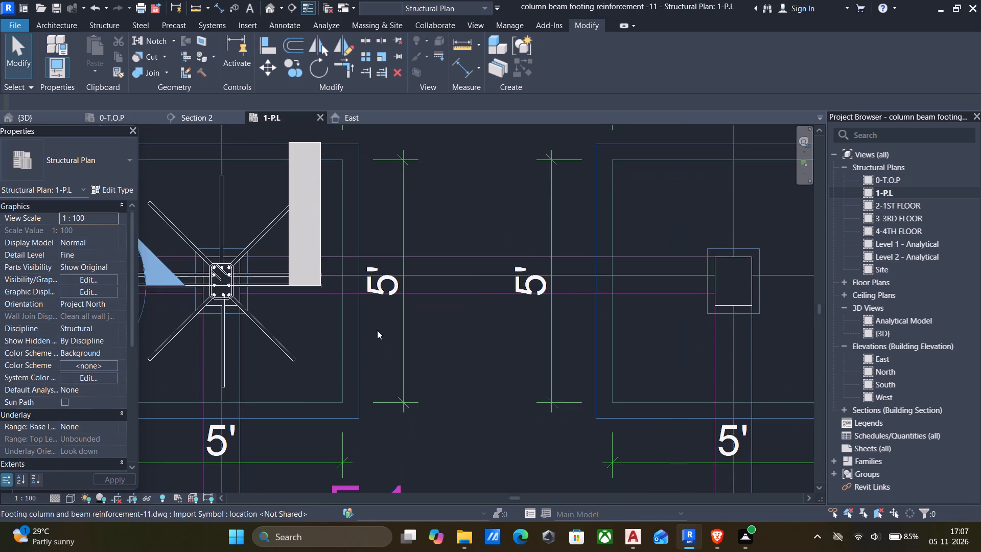
{"action": "scroll", "coordinate": [325, 330], "scroll_direction": "up", "scroll_amount": 2}
{"action": "middle_click_drag", "start_coordinate": [314, 329], "coordinate": [448, 328]}
{"action": "scroll", "coordinate": [422, 333], "scroll_direction": "up", "scroll_amount": 5}
{"action": "middle_click_drag", "start_coordinate": [378, 328], "coordinate": [380, 327]}
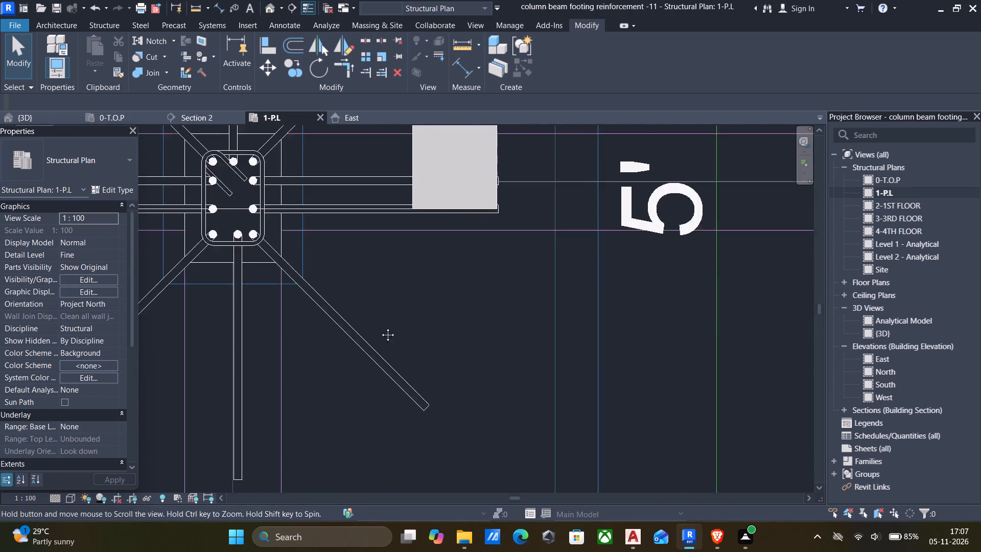
{"action": "middle_click_drag", "start_coordinate": [380, 327], "coordinate": [499, 336]}
{"action": "scroll", "coordinate": [434, 334], "scroll_direction": "up", "scroll_amount": 2}
{"action": "scroll", "coordinate": [409, 331], "scroll_direction": "down", "scroll_amount": 4}
{"action": "middle_click", "coordinate": [412, 331]}
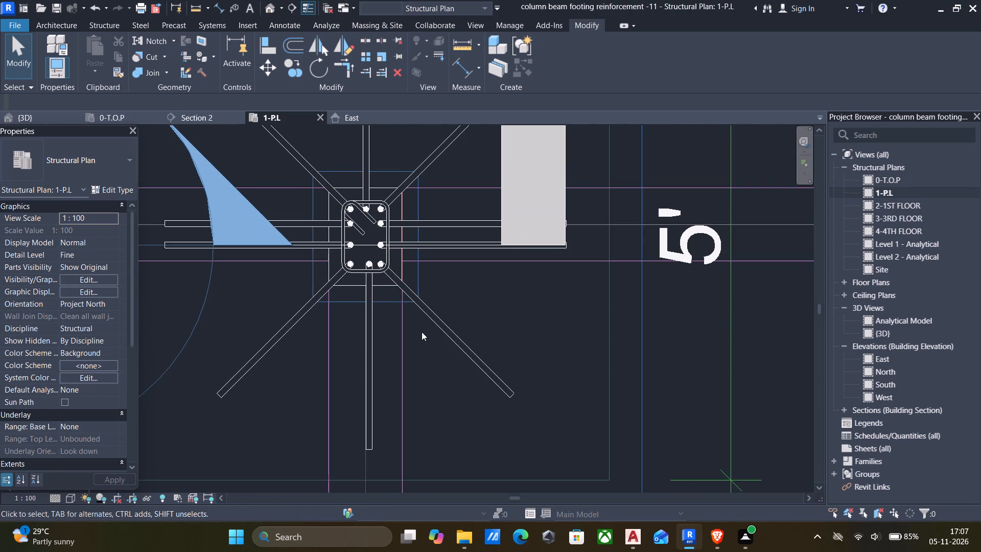
{"action": "middle_click_drag", "start_coordinate": [416, 331], "coordinate": [433, 362]}
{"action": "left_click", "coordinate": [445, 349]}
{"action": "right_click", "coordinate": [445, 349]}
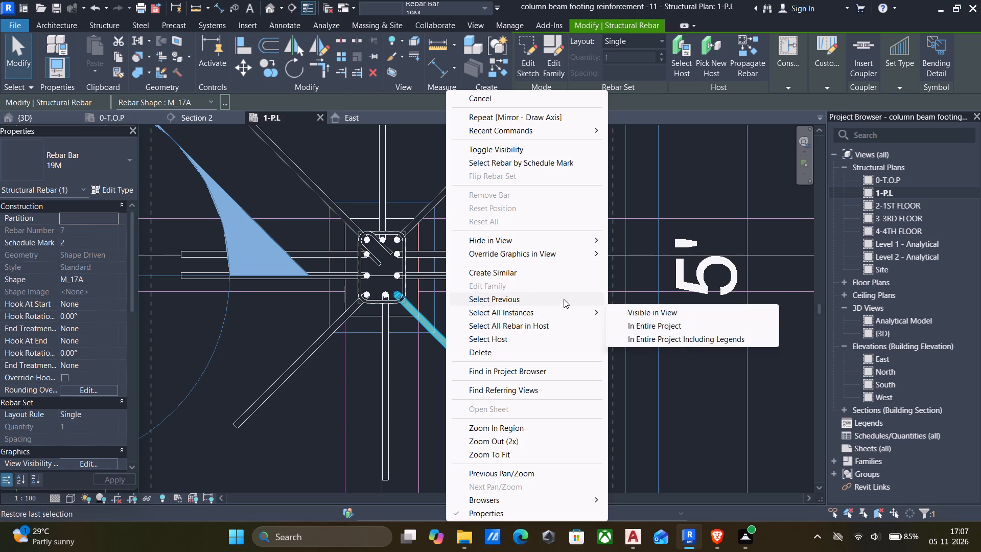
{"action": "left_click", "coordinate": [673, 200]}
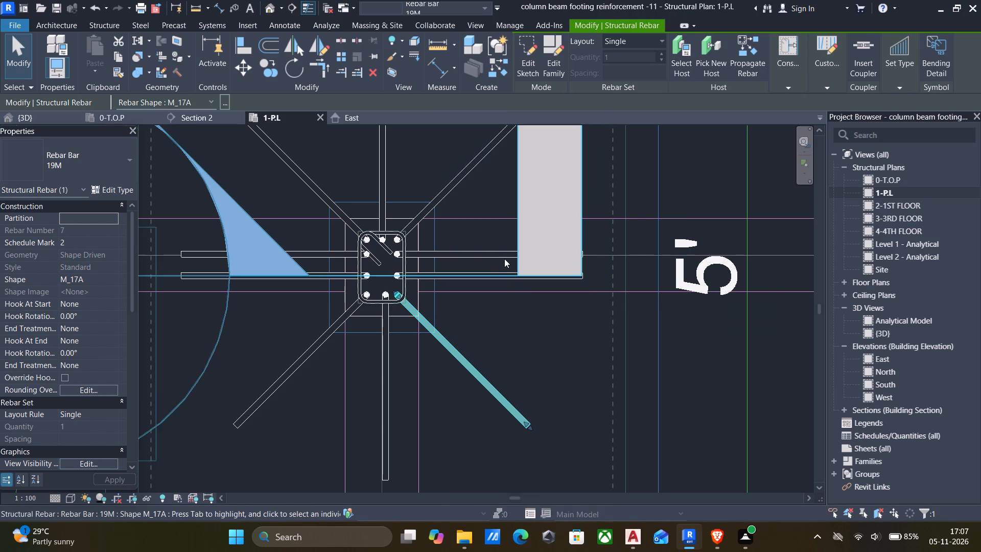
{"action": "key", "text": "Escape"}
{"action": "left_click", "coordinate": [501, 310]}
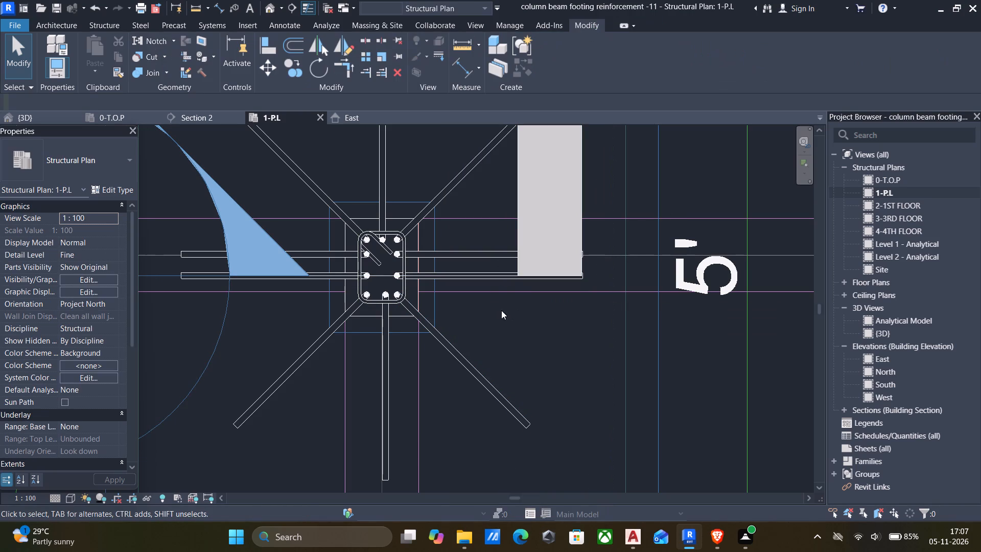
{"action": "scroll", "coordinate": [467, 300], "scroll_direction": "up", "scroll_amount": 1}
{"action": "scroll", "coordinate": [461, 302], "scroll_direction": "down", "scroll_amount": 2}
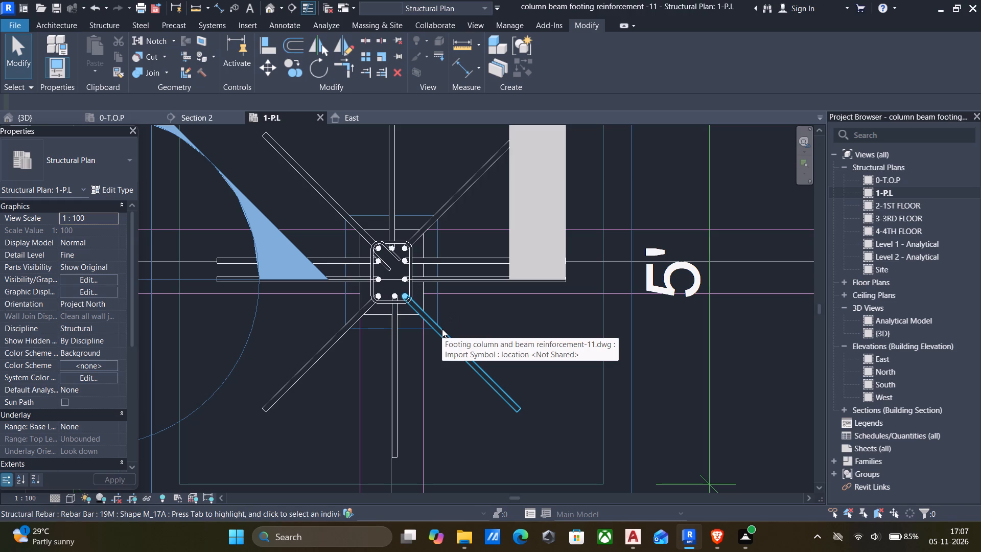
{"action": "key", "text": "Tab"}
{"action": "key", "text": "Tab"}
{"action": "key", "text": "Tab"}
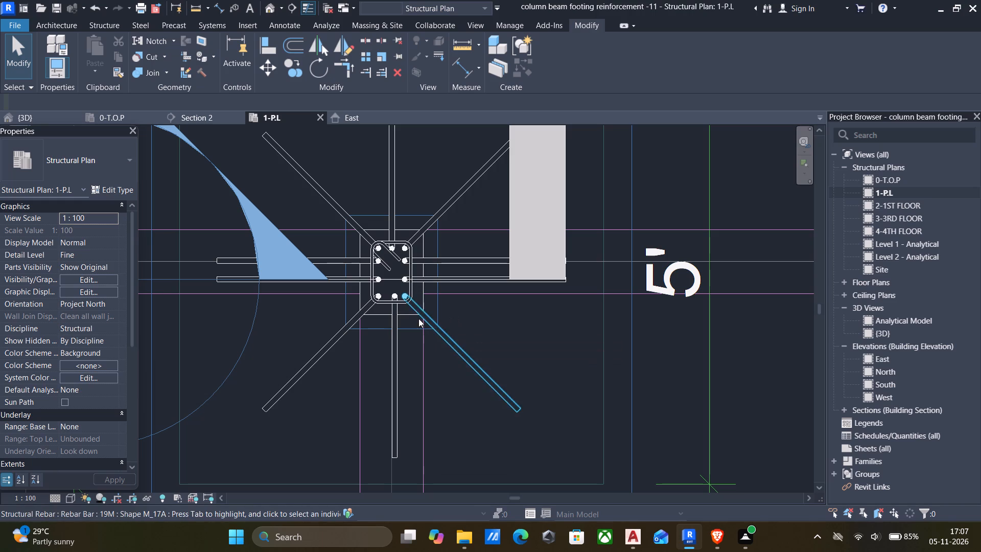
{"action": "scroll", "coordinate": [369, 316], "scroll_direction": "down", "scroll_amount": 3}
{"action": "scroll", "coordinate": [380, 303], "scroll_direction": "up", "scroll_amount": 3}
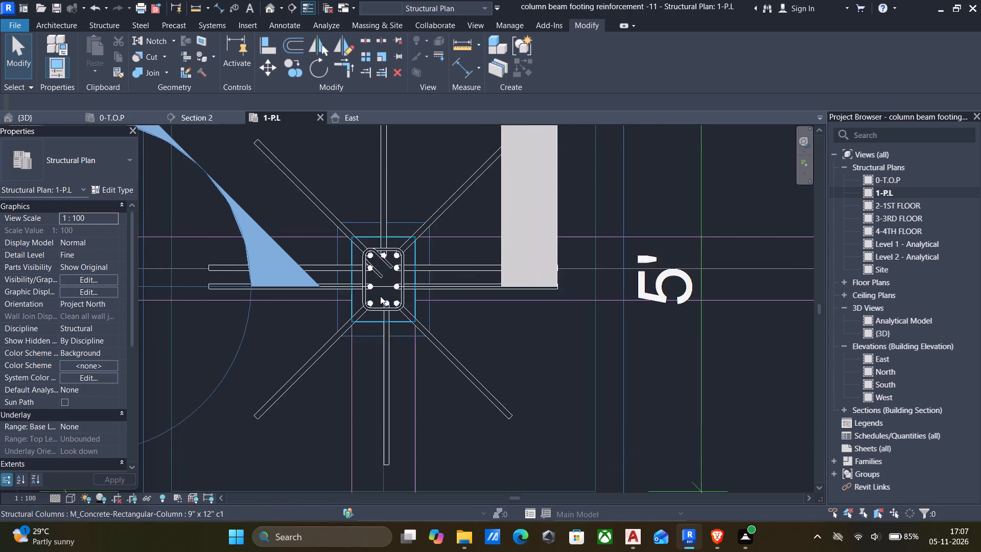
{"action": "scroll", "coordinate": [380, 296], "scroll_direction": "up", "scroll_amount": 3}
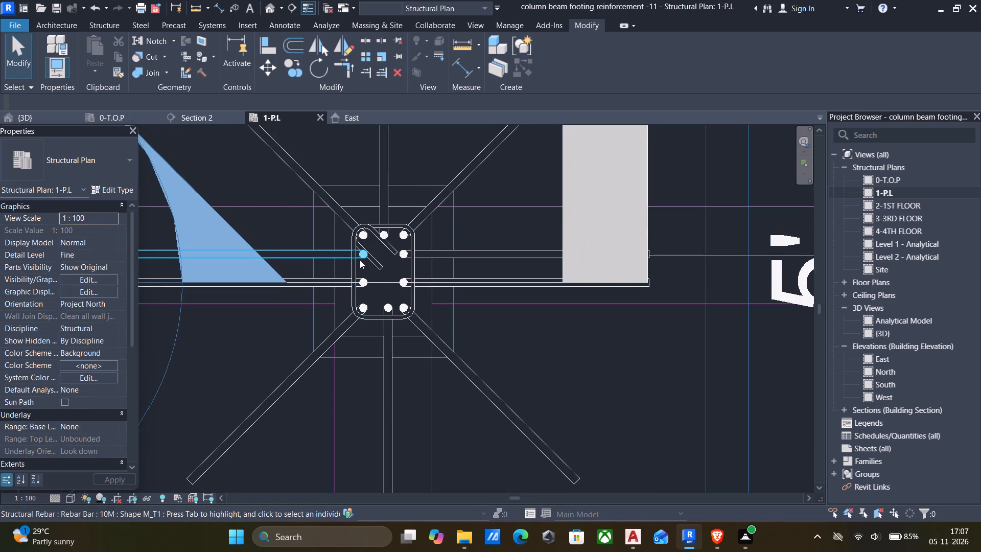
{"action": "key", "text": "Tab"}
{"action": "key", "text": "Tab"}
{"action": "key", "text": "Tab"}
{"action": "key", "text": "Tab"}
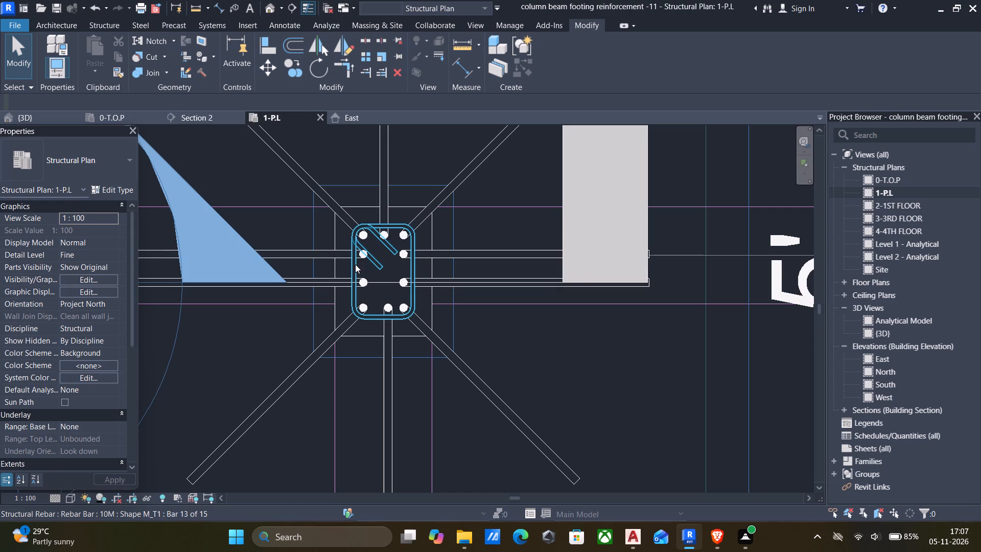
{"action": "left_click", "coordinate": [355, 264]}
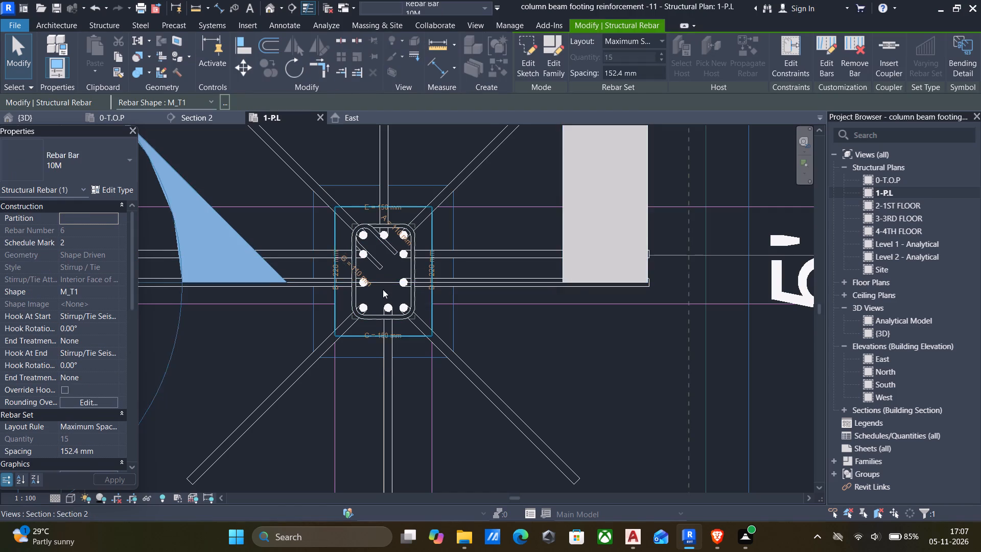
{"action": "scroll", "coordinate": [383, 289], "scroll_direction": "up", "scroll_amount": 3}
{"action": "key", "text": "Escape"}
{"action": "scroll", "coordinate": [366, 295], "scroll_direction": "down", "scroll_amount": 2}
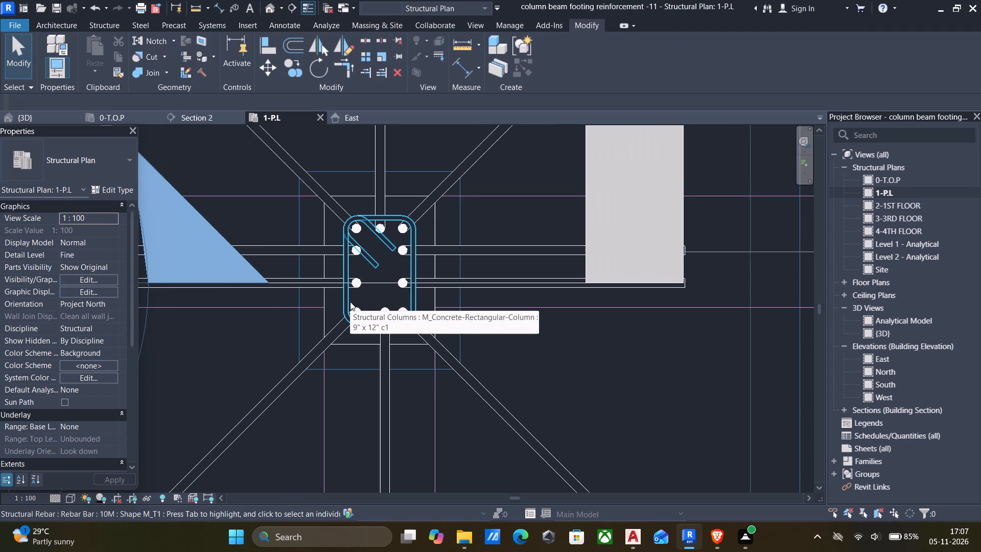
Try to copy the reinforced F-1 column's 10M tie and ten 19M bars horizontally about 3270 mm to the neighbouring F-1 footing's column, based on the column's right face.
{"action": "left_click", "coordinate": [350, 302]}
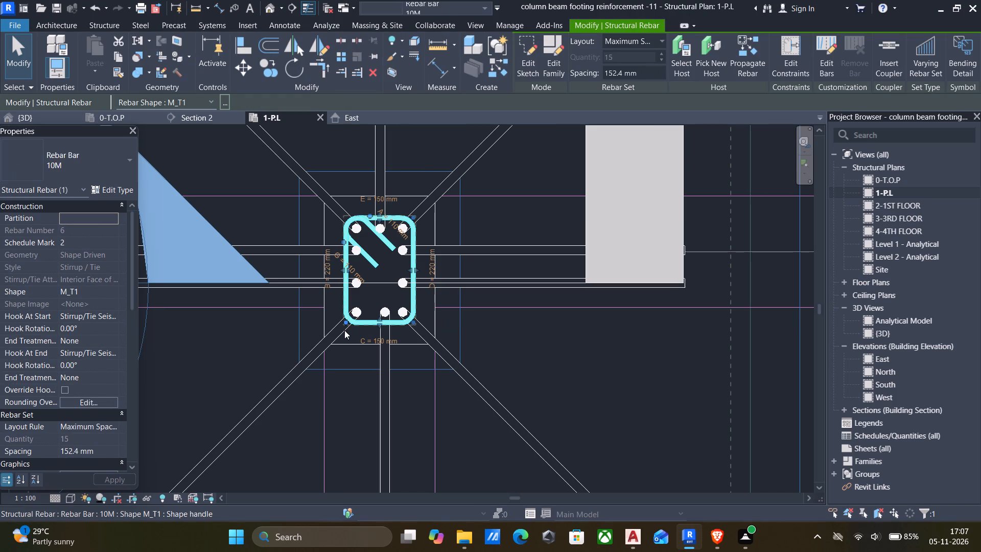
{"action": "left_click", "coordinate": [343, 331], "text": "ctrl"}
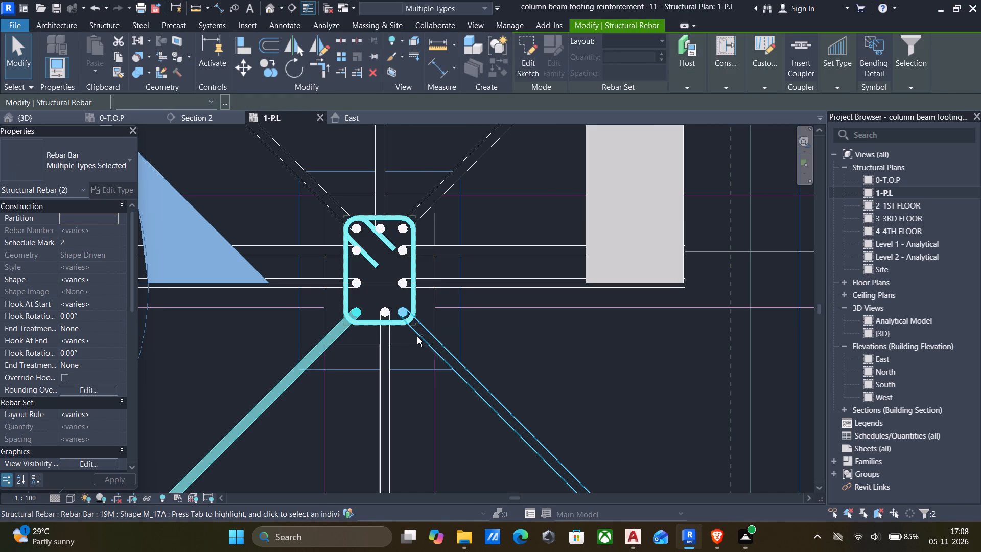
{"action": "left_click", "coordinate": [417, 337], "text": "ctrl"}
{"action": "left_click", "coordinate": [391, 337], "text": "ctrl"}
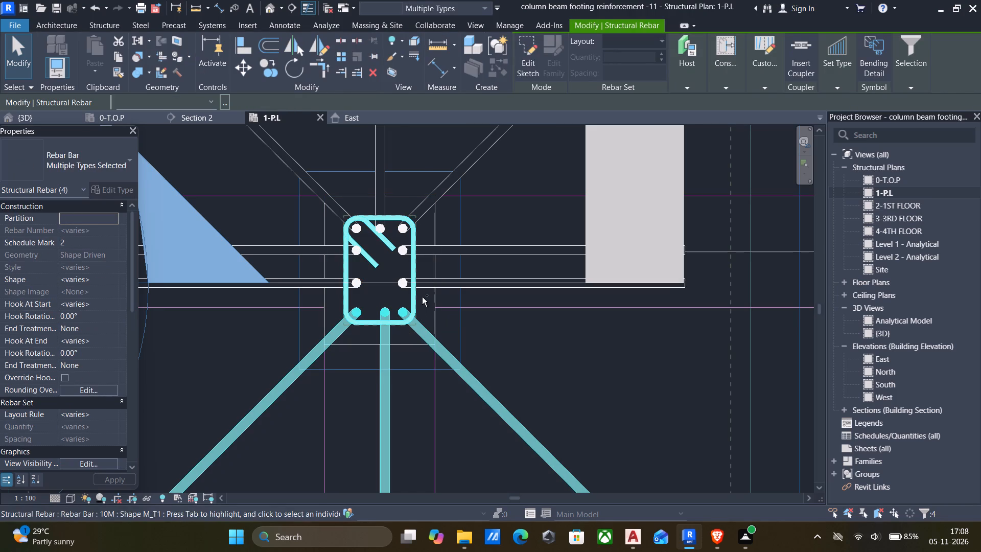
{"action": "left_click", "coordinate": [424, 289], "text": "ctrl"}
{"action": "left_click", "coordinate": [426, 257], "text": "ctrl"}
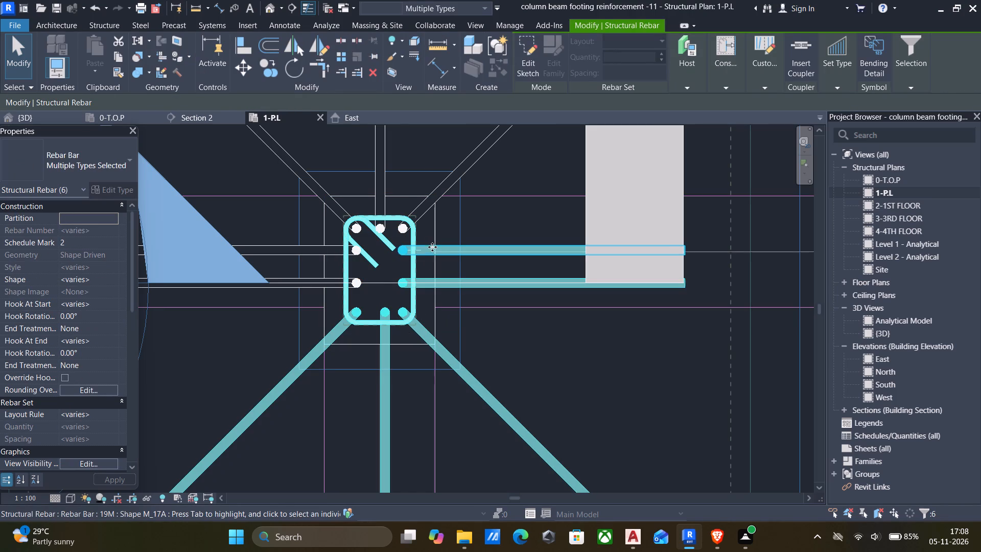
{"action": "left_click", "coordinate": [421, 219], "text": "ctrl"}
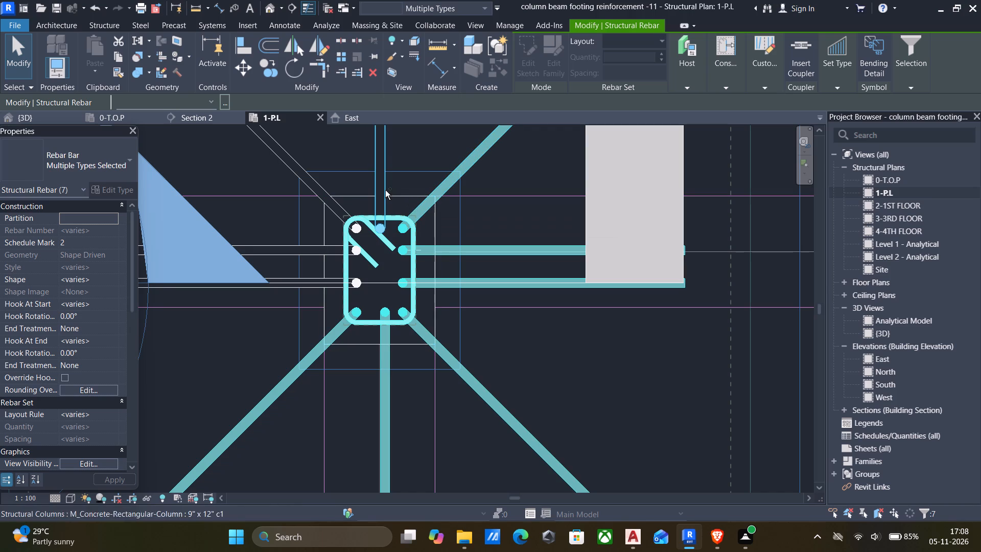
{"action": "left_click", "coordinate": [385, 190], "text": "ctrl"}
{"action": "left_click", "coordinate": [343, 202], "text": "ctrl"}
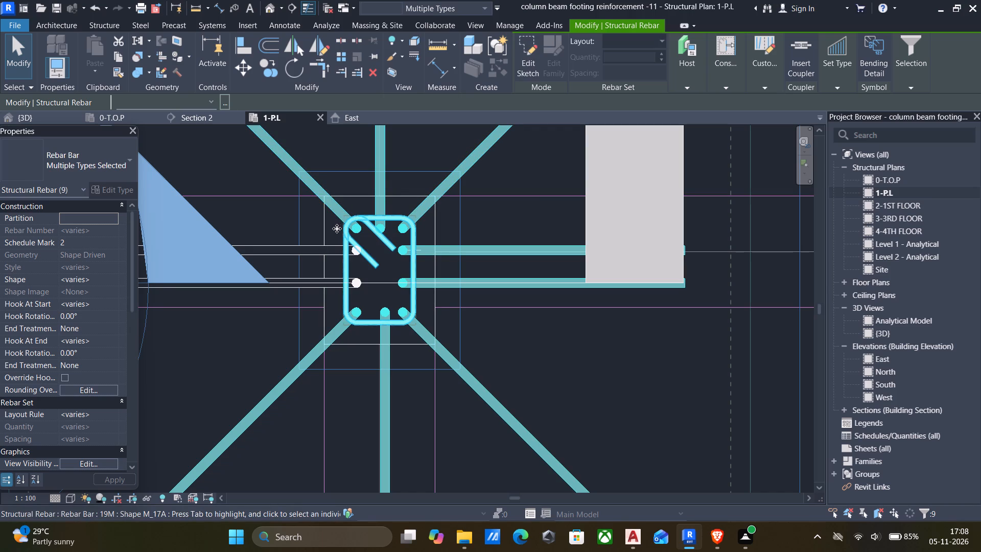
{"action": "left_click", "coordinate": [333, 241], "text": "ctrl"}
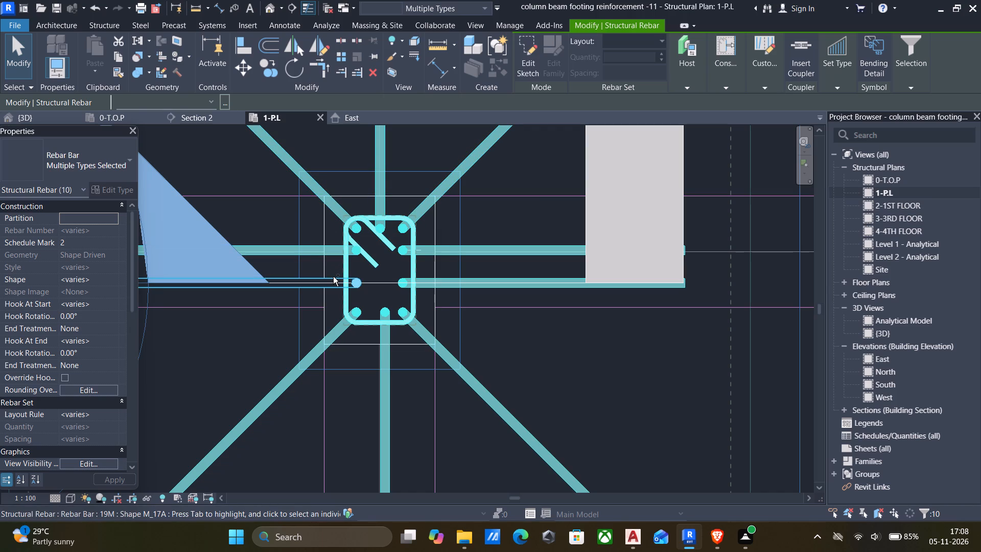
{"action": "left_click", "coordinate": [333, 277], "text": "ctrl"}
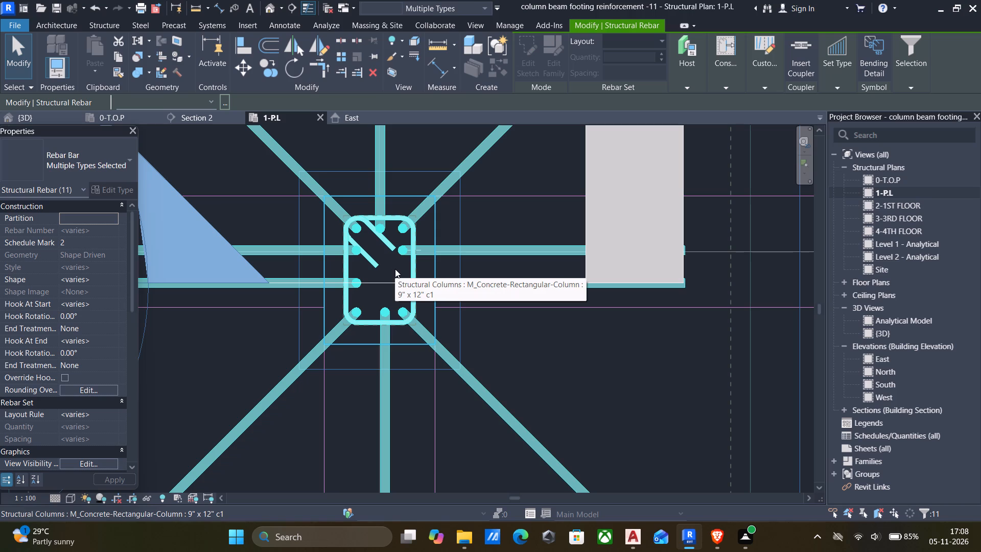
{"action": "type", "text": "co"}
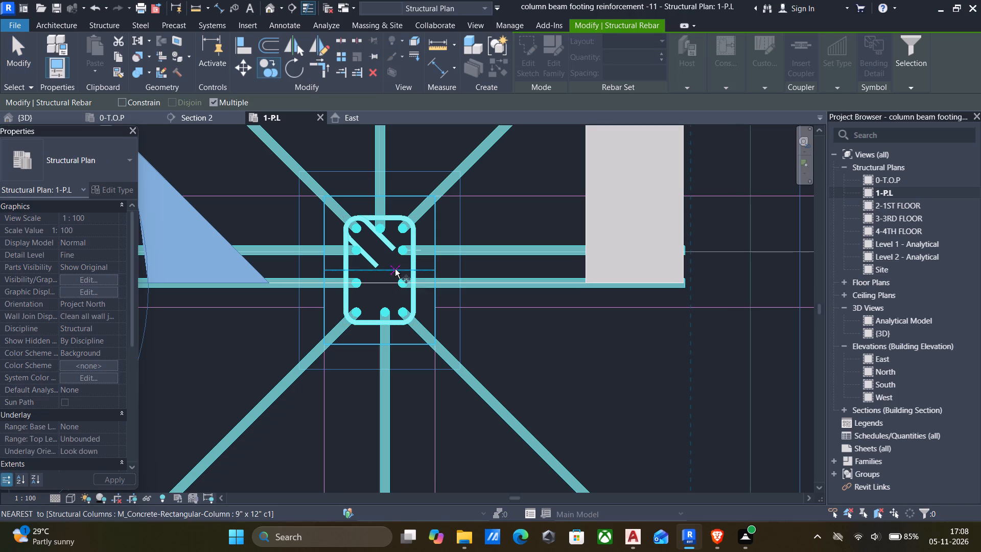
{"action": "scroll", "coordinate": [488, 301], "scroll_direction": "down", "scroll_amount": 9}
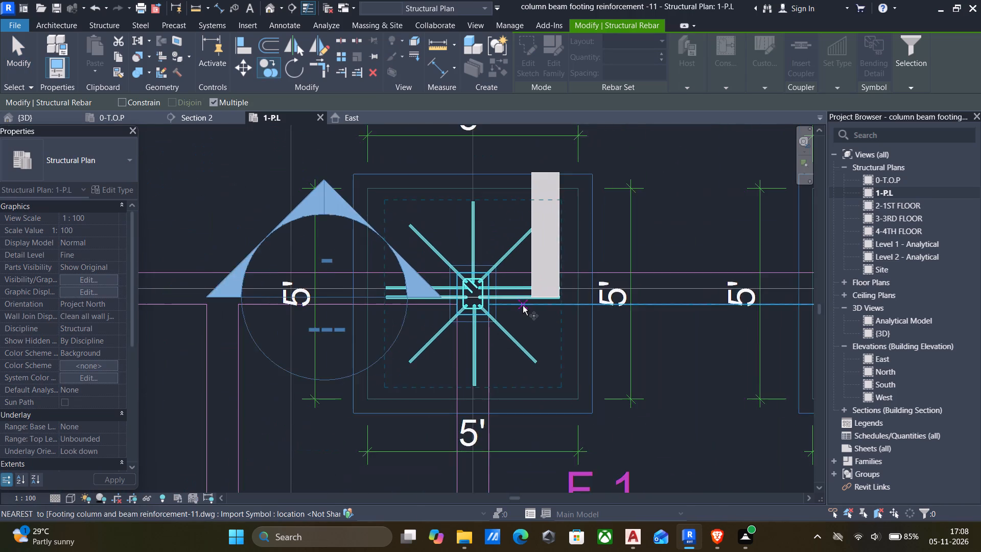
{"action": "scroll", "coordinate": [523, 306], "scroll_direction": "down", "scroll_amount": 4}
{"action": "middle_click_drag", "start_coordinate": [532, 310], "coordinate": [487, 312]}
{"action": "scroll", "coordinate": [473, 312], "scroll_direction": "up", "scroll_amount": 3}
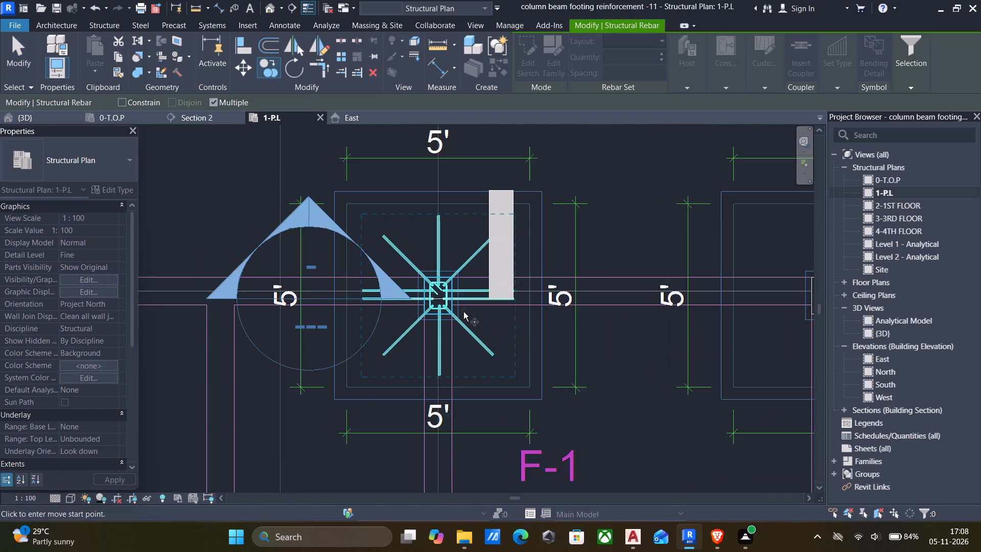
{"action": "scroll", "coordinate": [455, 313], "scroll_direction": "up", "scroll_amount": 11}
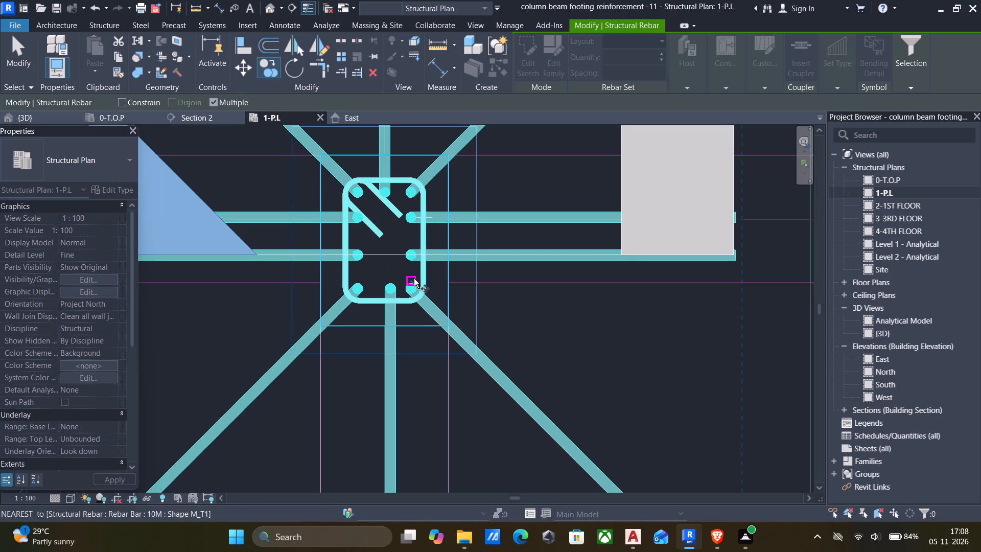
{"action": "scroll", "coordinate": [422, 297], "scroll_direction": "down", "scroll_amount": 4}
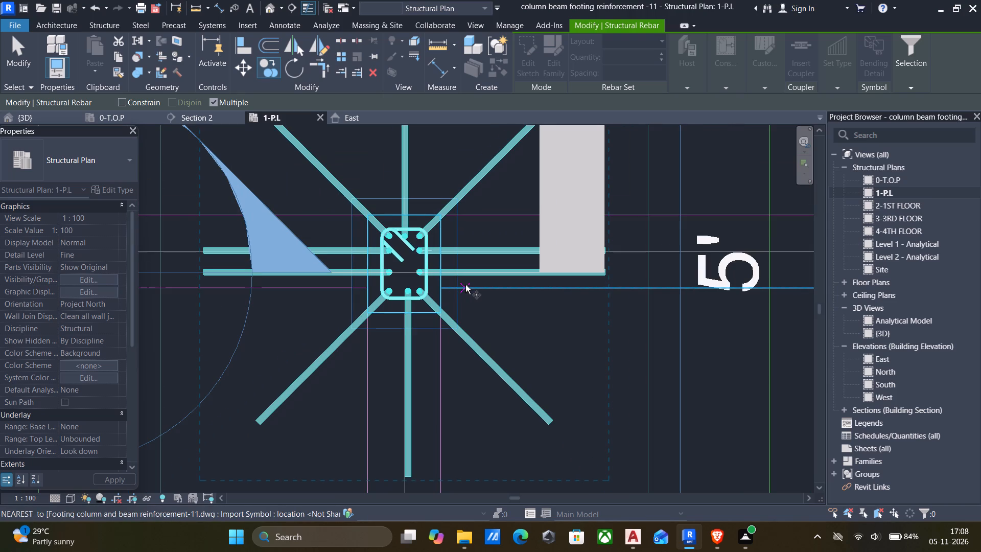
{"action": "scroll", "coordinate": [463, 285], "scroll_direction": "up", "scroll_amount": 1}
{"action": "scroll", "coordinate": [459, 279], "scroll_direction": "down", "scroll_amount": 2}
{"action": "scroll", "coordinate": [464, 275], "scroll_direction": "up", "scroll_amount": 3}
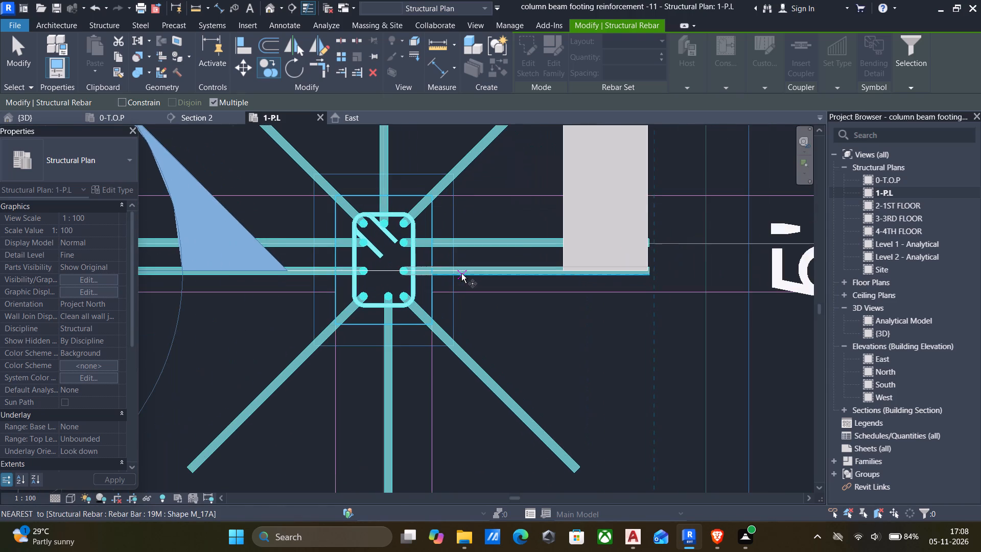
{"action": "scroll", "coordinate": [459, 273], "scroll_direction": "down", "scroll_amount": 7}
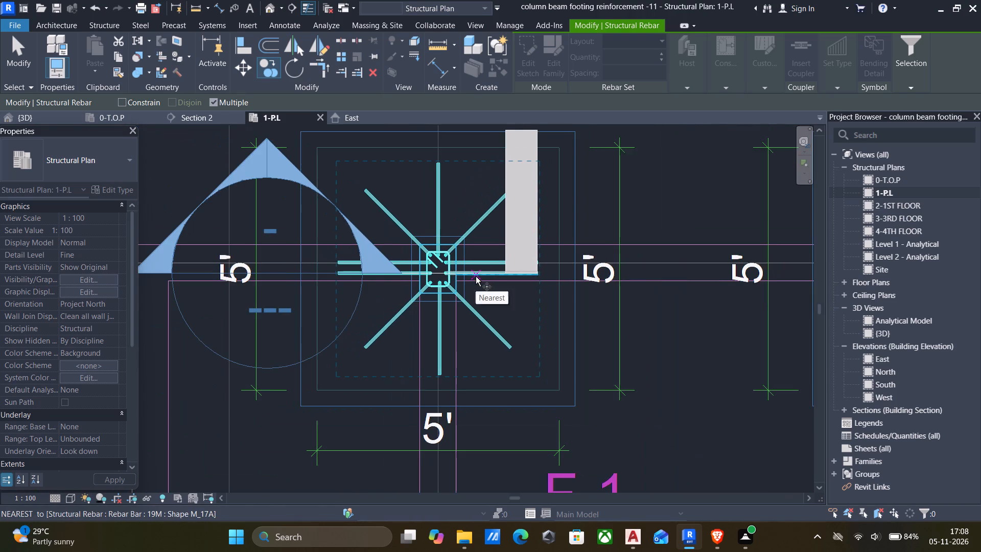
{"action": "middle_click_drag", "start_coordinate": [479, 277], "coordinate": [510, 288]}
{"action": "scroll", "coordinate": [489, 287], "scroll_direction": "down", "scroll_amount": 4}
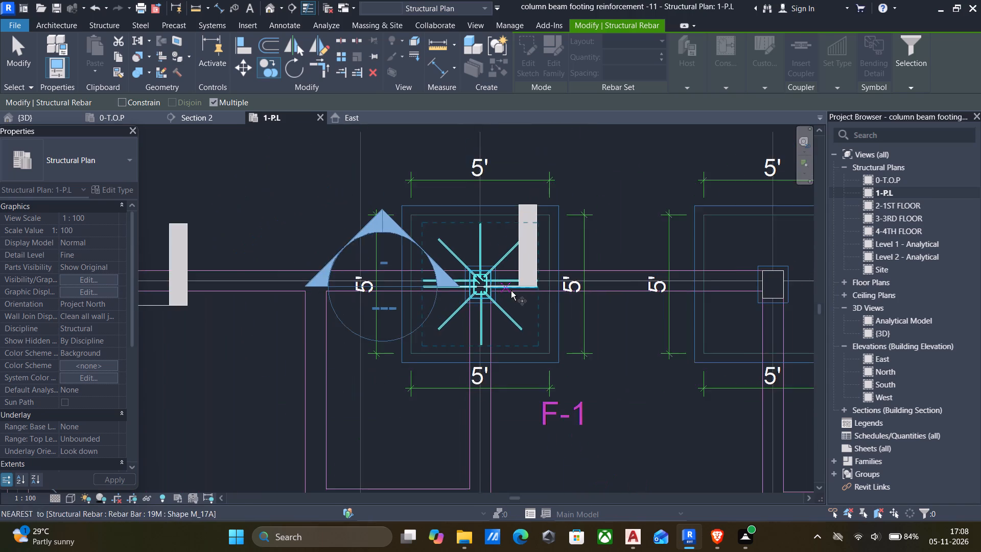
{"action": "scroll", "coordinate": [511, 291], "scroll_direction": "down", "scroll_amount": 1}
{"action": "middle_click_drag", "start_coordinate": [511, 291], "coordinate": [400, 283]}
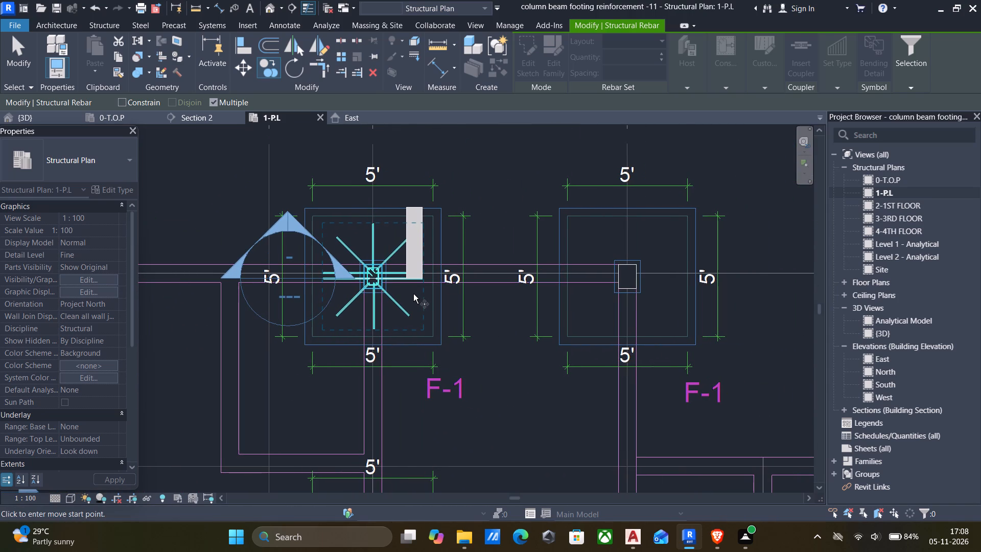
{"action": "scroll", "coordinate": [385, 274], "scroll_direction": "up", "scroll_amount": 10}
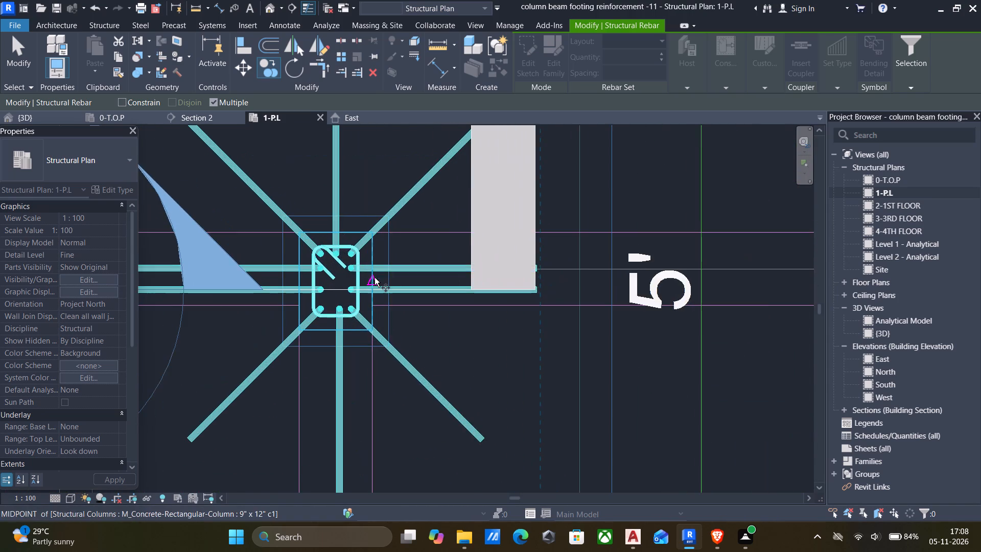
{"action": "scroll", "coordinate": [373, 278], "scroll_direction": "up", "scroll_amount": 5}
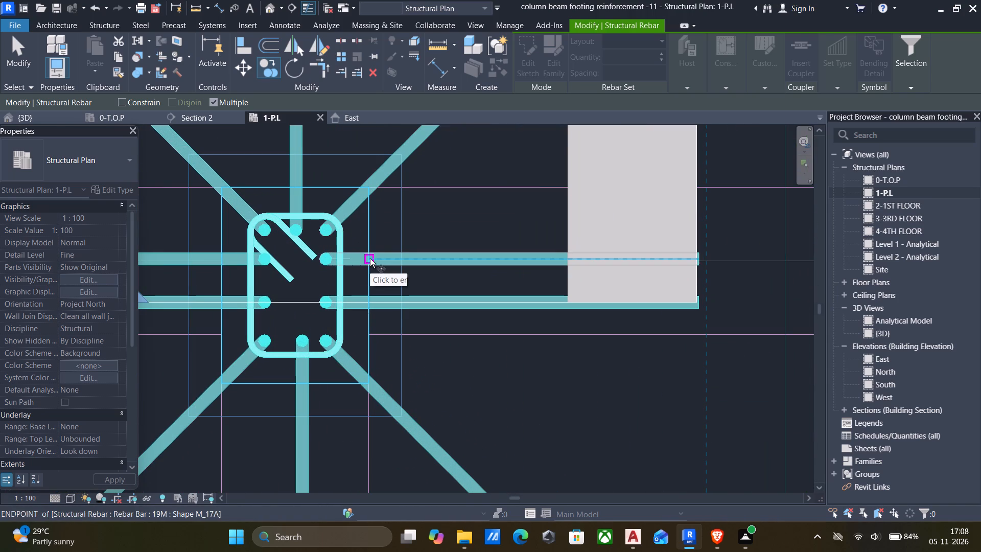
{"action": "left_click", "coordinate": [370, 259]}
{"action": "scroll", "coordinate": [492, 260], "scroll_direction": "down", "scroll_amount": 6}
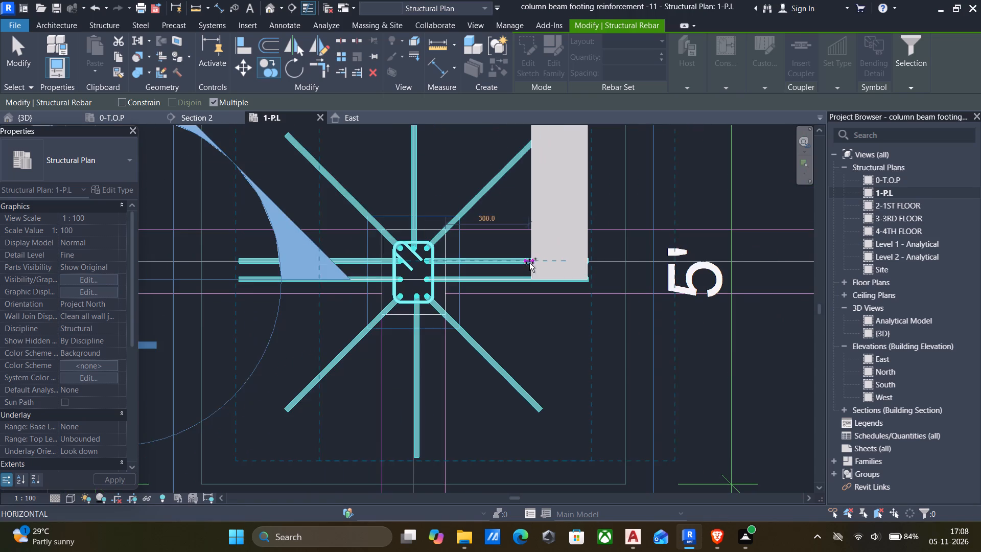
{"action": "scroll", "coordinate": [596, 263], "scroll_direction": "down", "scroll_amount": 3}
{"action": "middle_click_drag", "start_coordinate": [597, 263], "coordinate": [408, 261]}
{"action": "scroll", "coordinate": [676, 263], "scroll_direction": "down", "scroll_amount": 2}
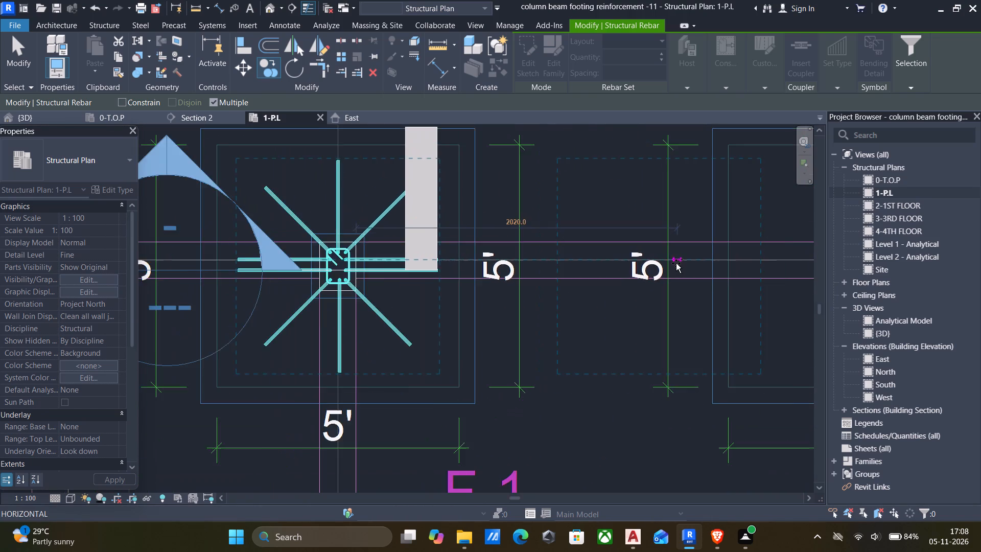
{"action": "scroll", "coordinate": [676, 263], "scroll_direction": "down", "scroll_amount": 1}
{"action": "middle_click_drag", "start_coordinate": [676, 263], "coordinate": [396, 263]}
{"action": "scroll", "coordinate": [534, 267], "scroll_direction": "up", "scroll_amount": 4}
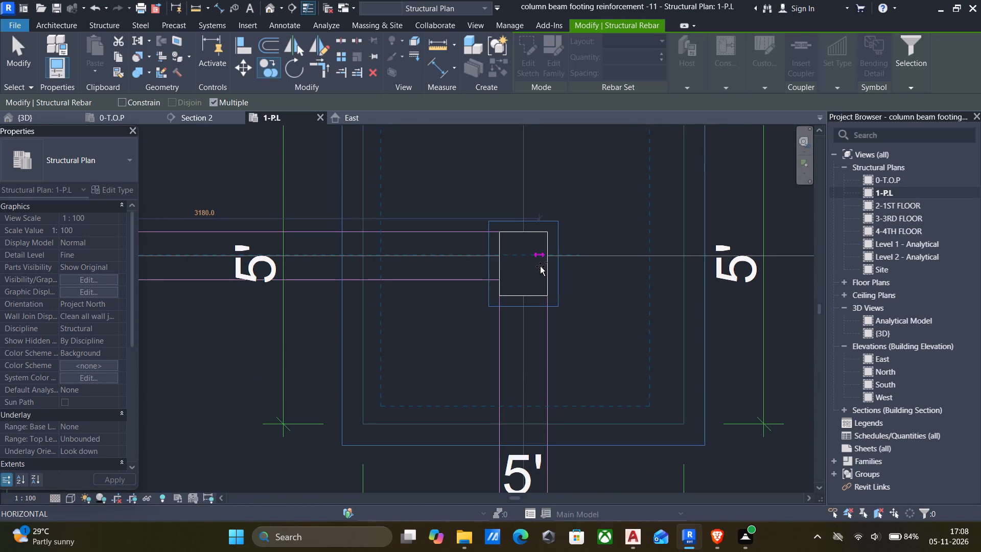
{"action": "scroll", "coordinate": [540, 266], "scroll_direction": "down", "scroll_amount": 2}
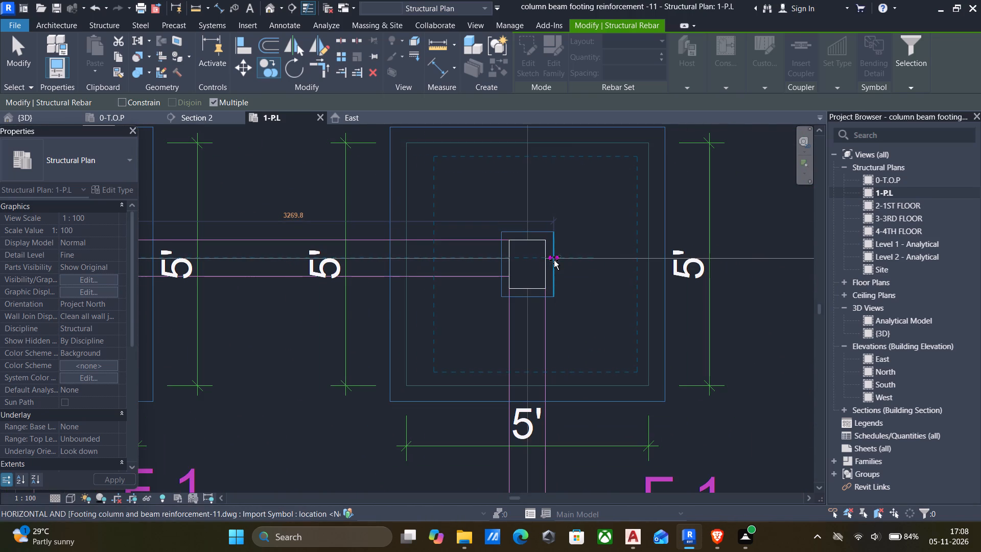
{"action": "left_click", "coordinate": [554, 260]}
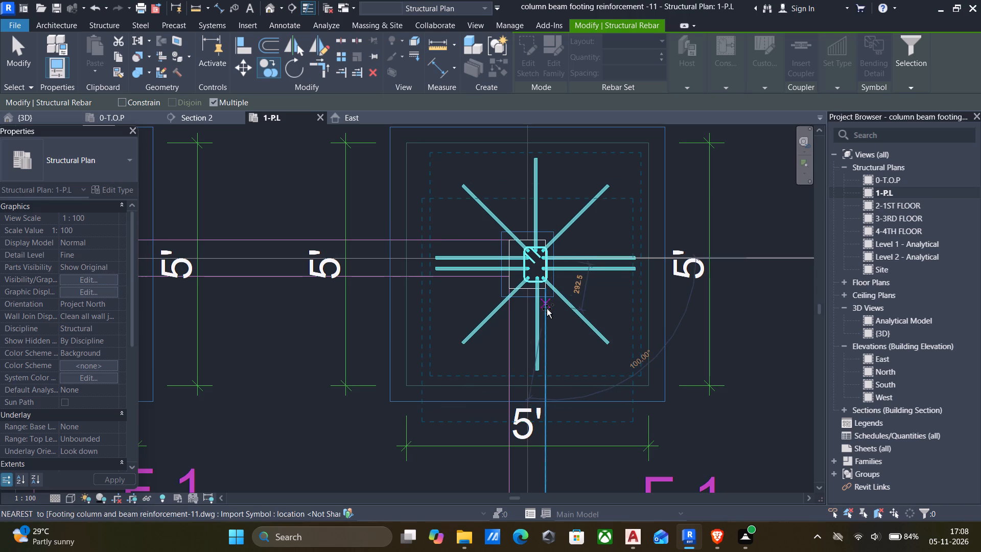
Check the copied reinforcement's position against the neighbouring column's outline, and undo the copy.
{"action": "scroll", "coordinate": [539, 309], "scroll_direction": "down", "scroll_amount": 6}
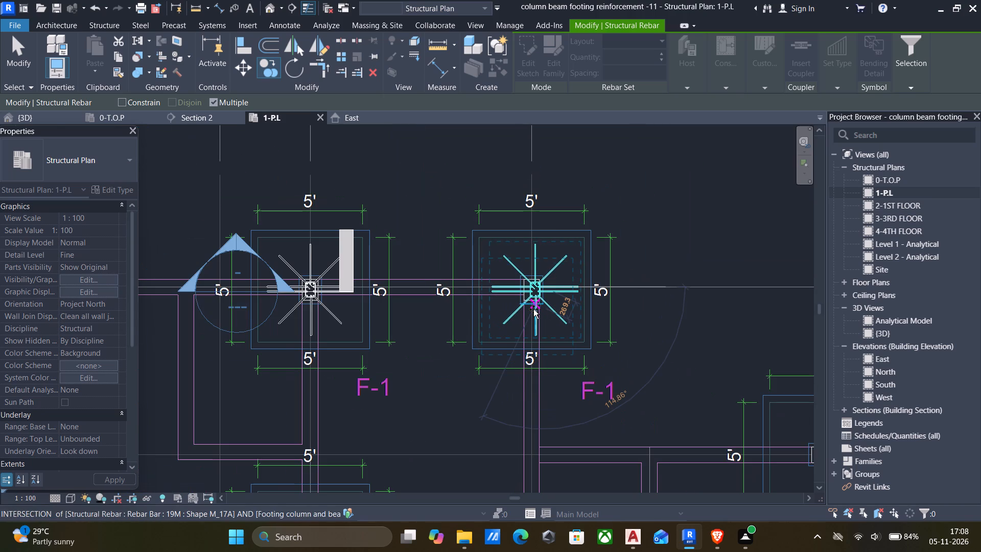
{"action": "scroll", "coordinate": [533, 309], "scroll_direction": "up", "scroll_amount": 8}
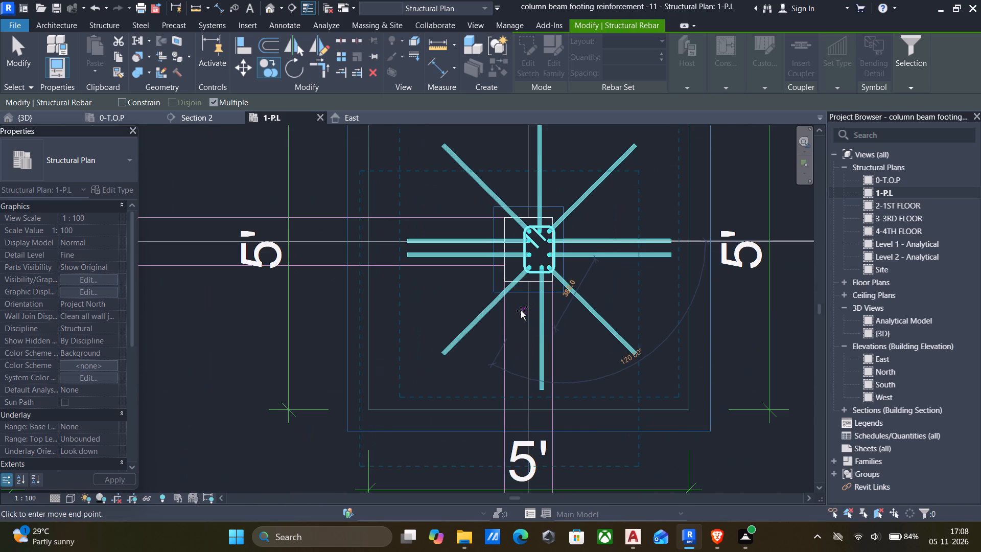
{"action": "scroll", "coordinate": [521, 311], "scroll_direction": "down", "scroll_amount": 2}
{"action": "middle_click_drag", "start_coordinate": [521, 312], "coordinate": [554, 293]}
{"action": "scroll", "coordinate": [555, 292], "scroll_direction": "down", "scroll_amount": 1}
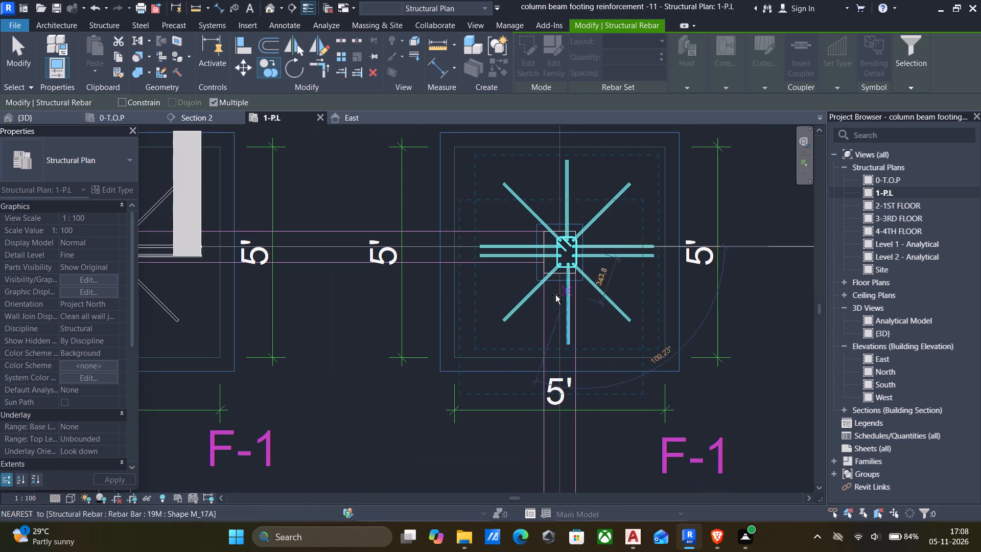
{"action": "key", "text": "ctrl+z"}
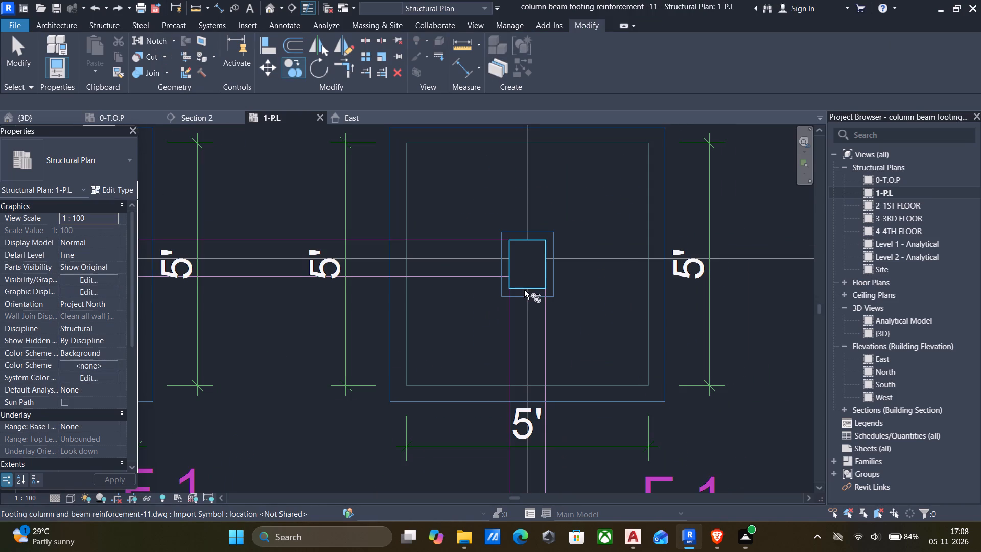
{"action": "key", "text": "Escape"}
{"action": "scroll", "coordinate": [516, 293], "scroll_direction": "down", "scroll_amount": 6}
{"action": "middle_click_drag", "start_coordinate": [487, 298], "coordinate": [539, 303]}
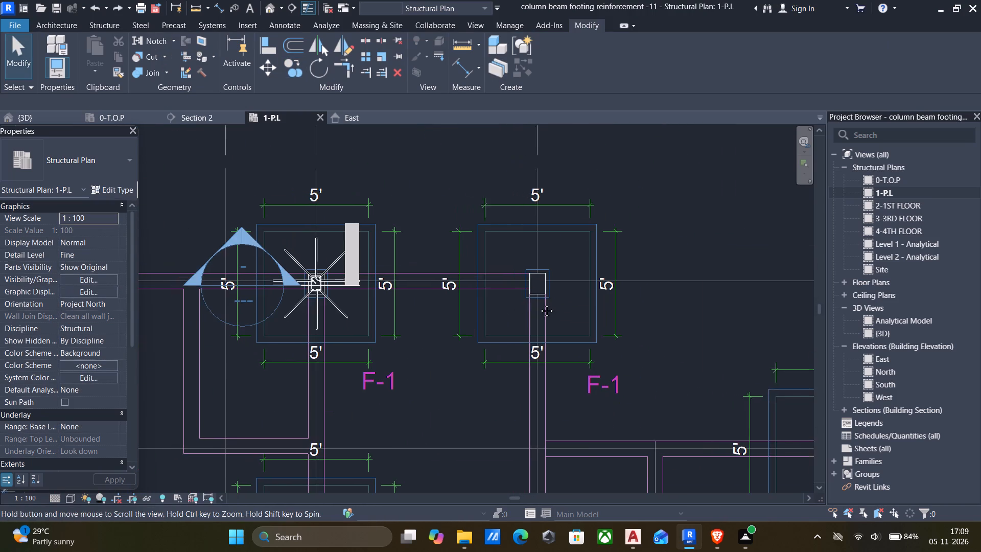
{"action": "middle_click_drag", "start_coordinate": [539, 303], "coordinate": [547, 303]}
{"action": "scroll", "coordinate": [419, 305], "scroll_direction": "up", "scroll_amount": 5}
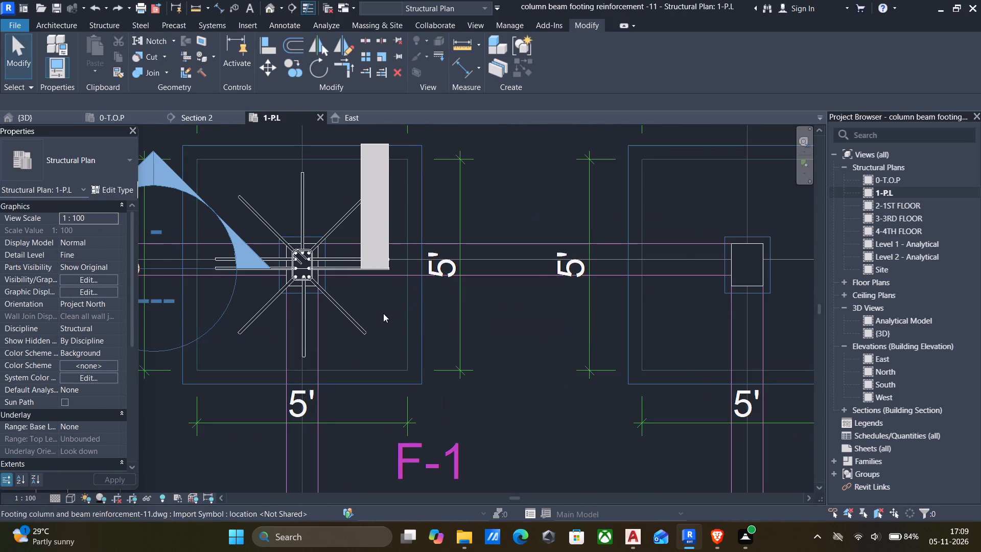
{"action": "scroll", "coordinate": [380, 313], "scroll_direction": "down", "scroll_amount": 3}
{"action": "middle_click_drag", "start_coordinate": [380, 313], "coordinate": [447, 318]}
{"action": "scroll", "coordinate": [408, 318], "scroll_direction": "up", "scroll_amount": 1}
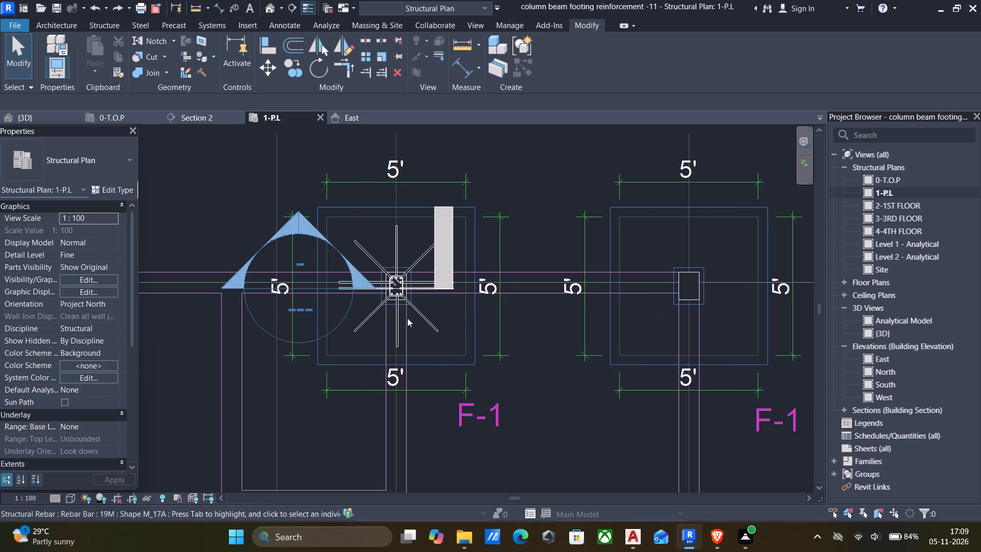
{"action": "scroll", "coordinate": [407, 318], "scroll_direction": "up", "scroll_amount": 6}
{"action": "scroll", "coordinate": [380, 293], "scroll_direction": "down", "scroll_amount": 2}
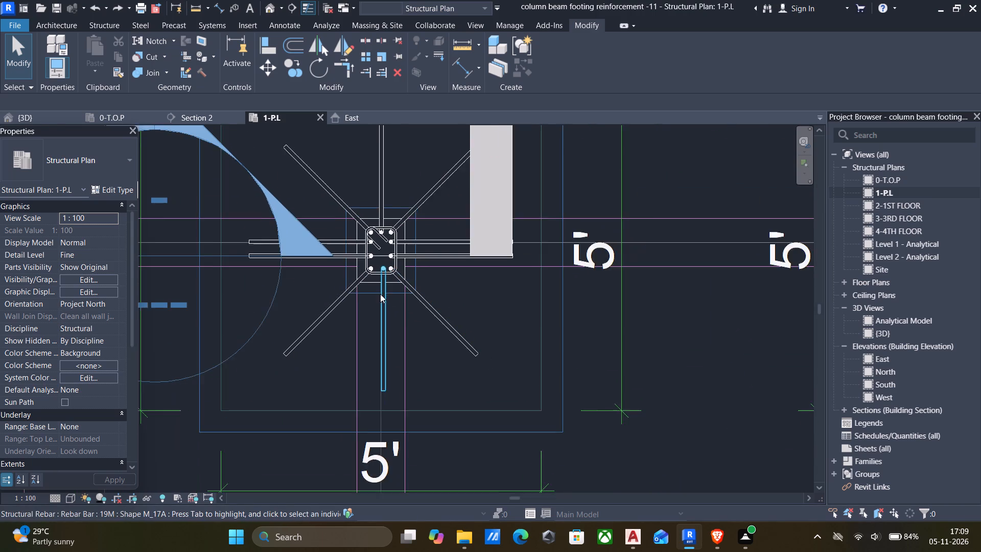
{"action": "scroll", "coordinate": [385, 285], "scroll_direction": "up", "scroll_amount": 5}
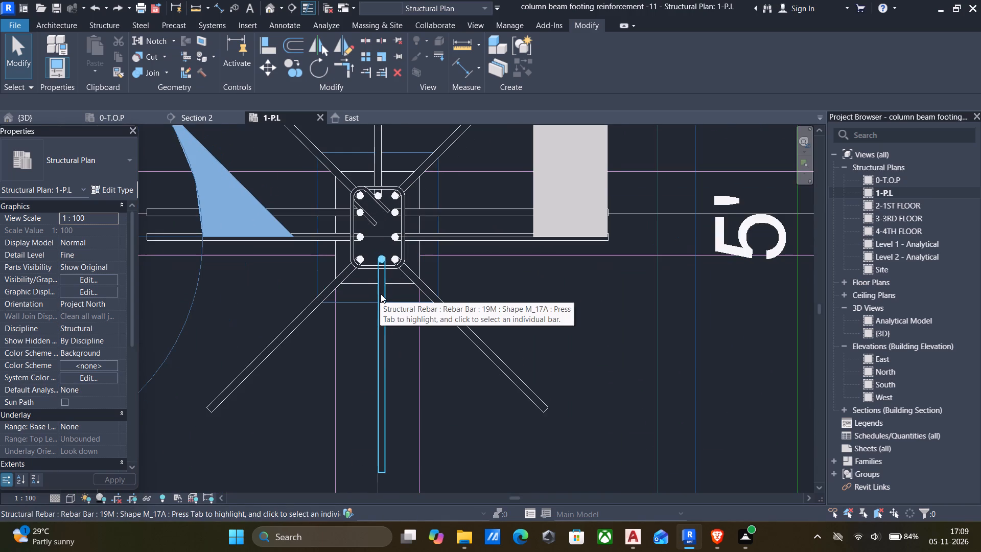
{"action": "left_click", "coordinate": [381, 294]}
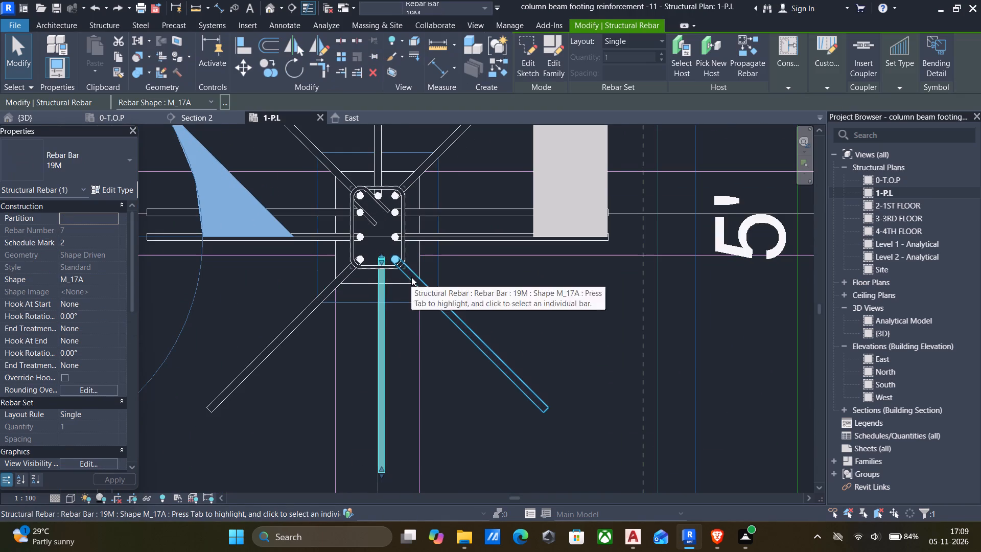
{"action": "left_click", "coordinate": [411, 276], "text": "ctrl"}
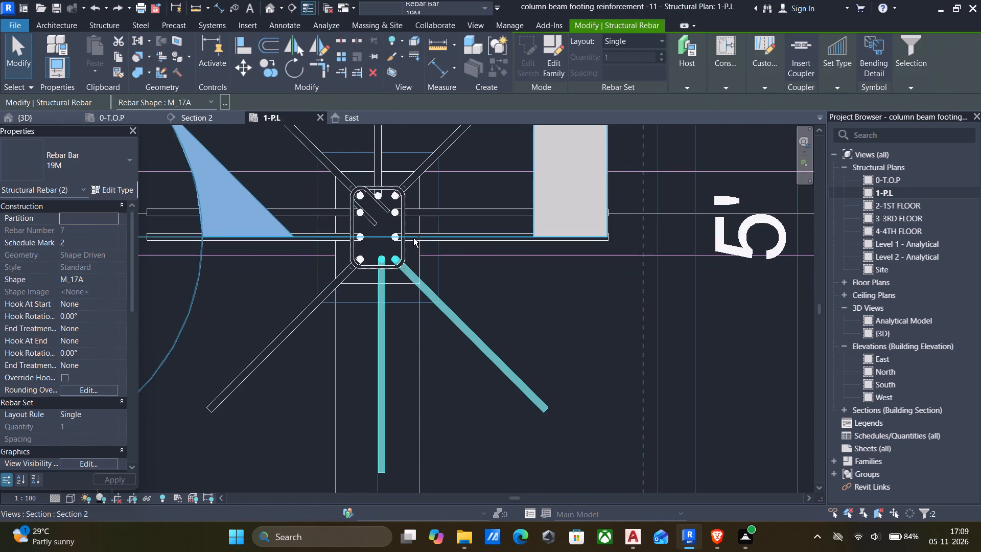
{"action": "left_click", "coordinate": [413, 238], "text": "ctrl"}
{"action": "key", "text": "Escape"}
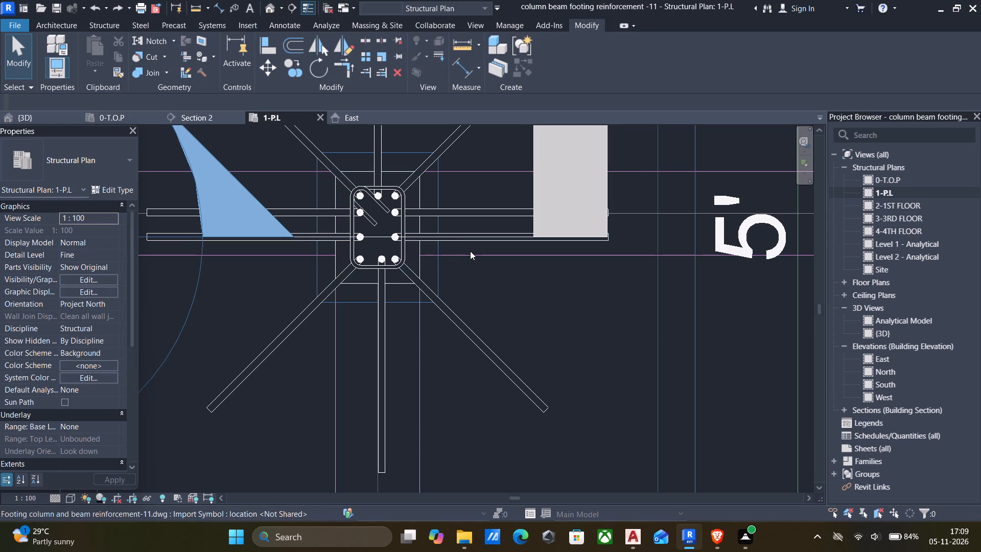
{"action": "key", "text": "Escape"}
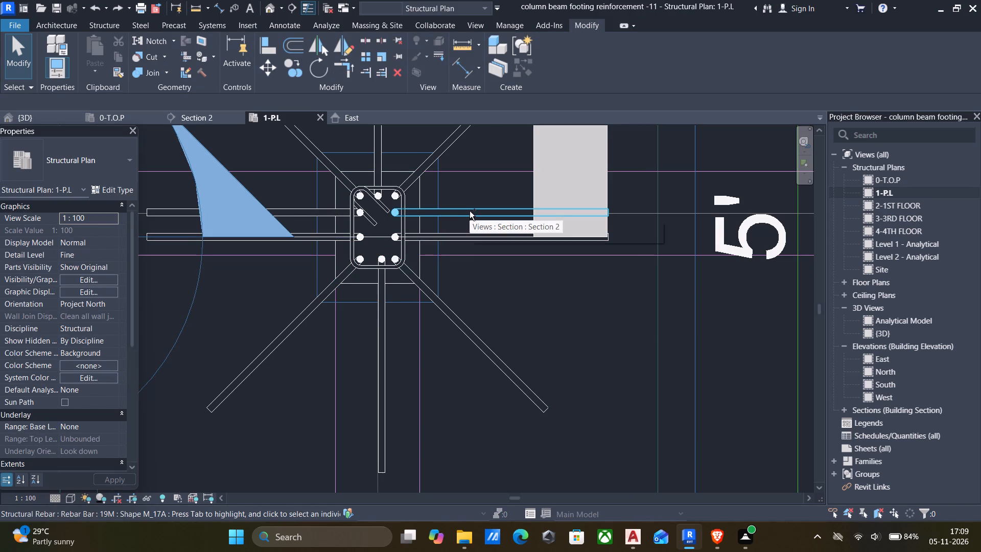
Copy the reinforced F-1 column's 10M tie and ten 19M bars horizontally to the neighbouring F-1 column, using the lower-right corners of both outer column outlines.
{"action": "left_click", "coordinate": [470, 211], "text": "ctrl"}
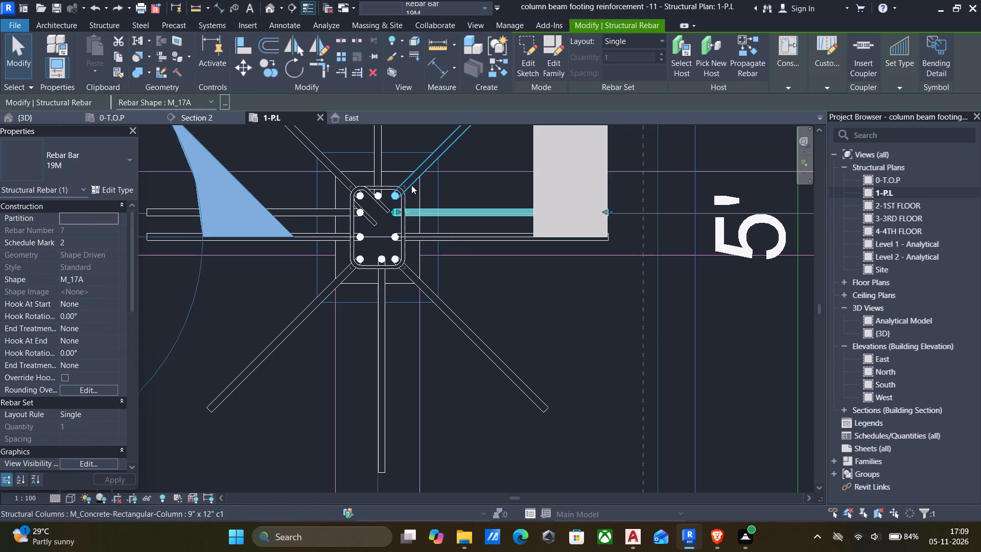
{"action": "left_click", "coordinate": [411, 185], "text": "ctrl"}
{"action": "left_click", "coordinate": [382, 177], "text": "ctrl"}
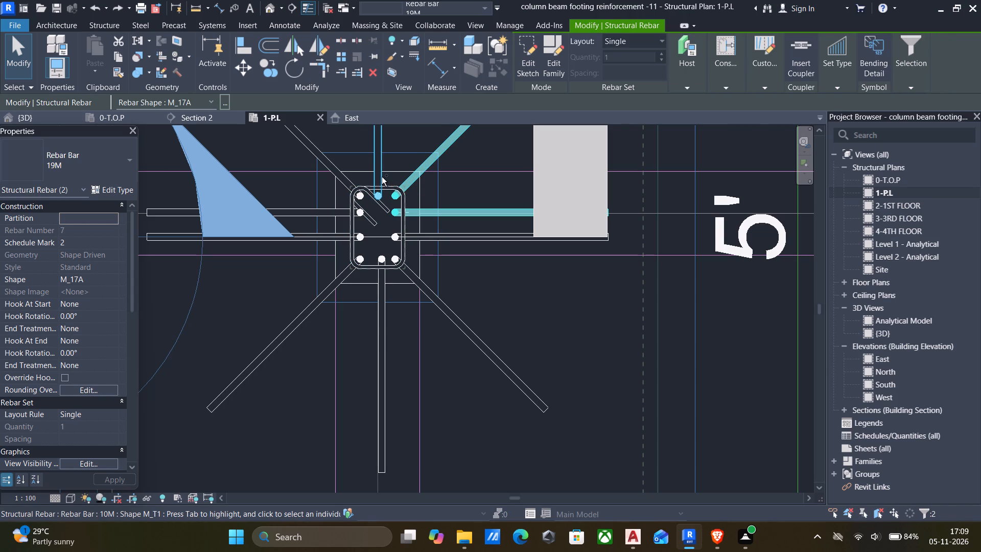
{"action": "left_click", "coordinate": [348, 178], "text": "ctrl"}
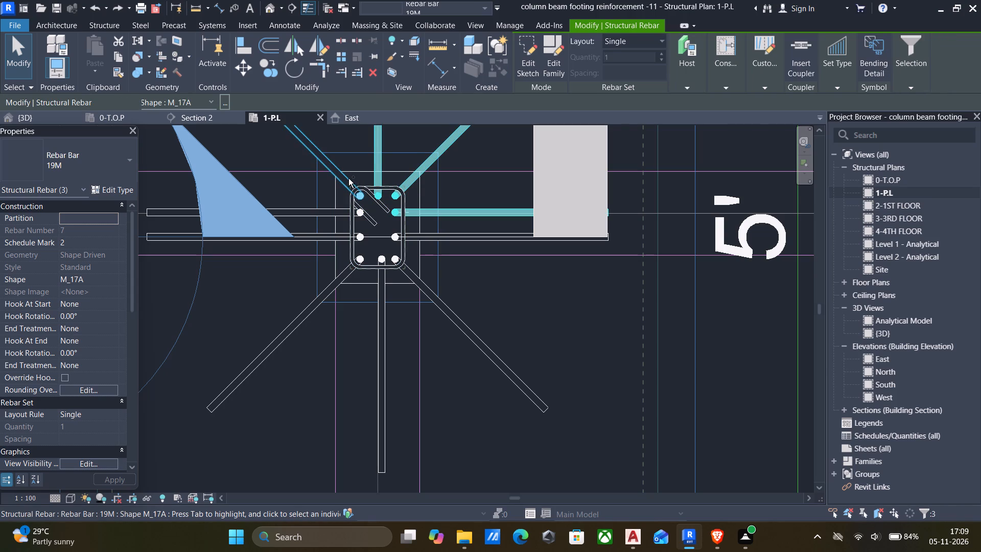
{"action": "left_click", "coordinate": [367, 186], "text": "ctrl"}
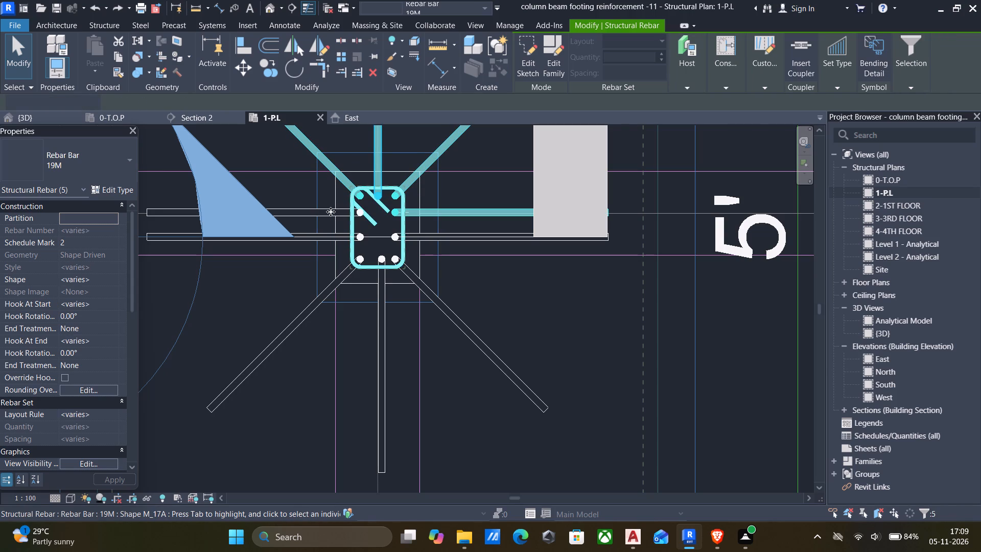
{"action": "left_click", "coordinate": [343, 207], "text": "ctrl"}
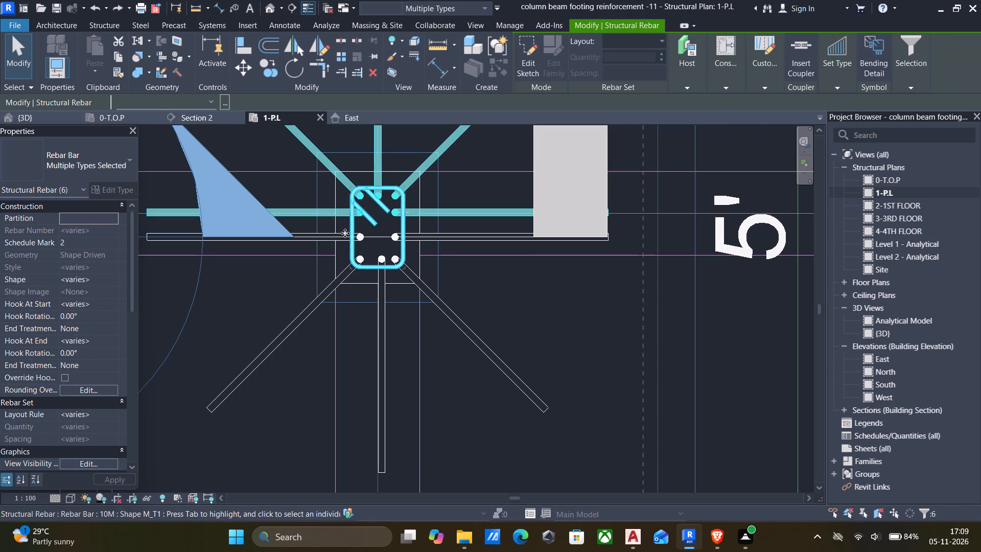
{"action": "scroll", "coordinate": [350, 247], "scroll_direction": "up", "scroll_amount": 8}
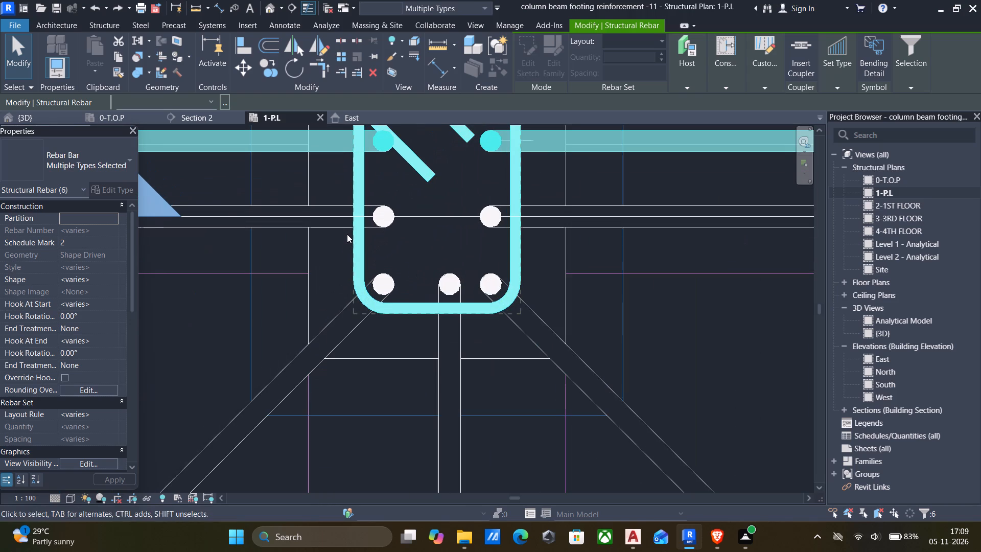
{"action": "left_click", "coordinate": [346, 228], "text": "ctrl"}
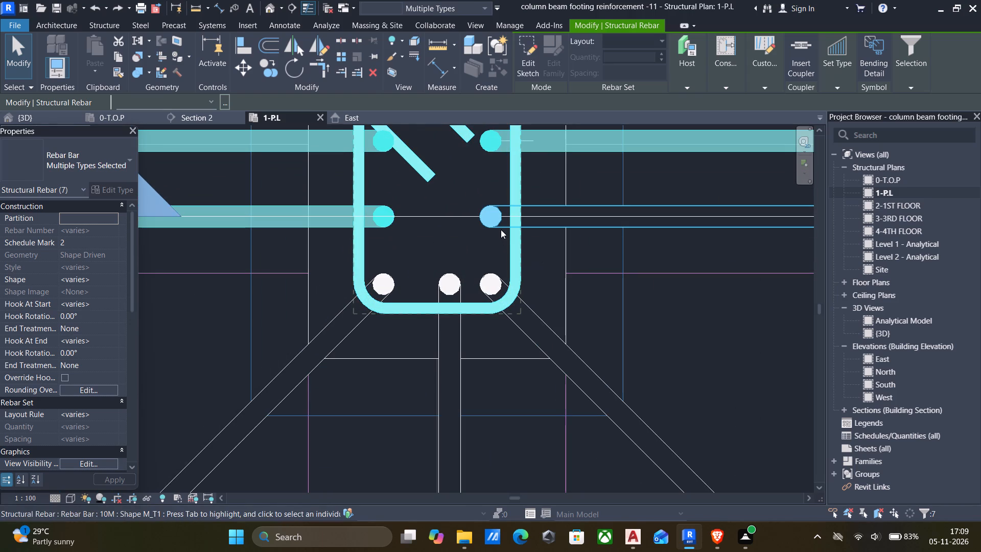
{"action": "left_click", "coordinate": [500, 229], "text": "ctrl"}
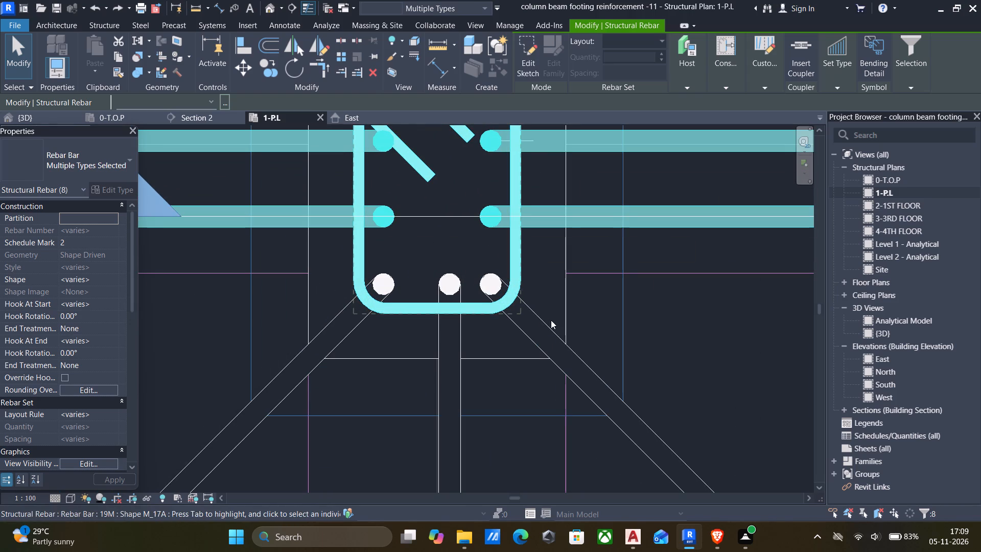
{"action": "left_click", "coordinate": [545, 320], "text": "ctrl"}
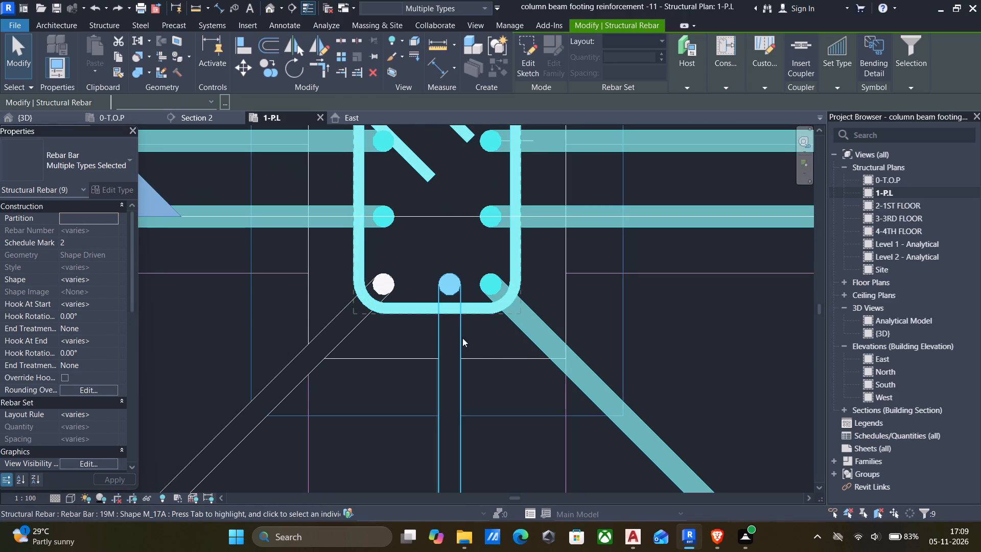
{"action": "left_click", "coordinate": [462, 338], "text": "ctrl"}
{"action": "left_click", "coordinate": [351, 334], "text": "ctrl"}
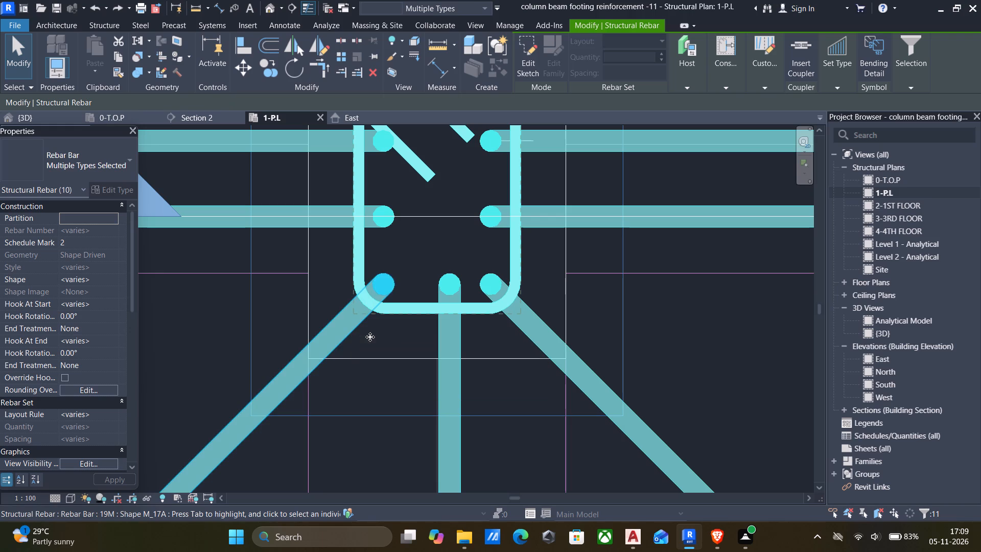
{"action": "scroll", "coordinate": [557, 324], "scroll_direction": "down", "scroll_amount": 11}
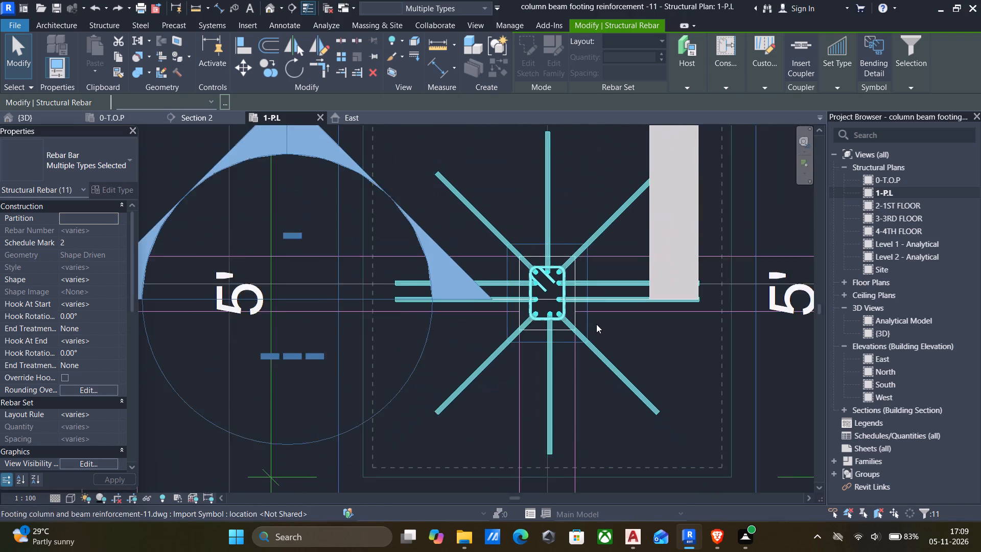
{"action": "scroll", "coordinate": [596, 324], "scroll_direction": "down", "scroll_amount": 2}
{"action": "middle_click_drag", "start_coordinate": [596, 326], "coordinate": [483, 325]}
{"action": "scroll", "coordinate": [503, 332], "scroll_direction": "up", "scroll_amount": 2}
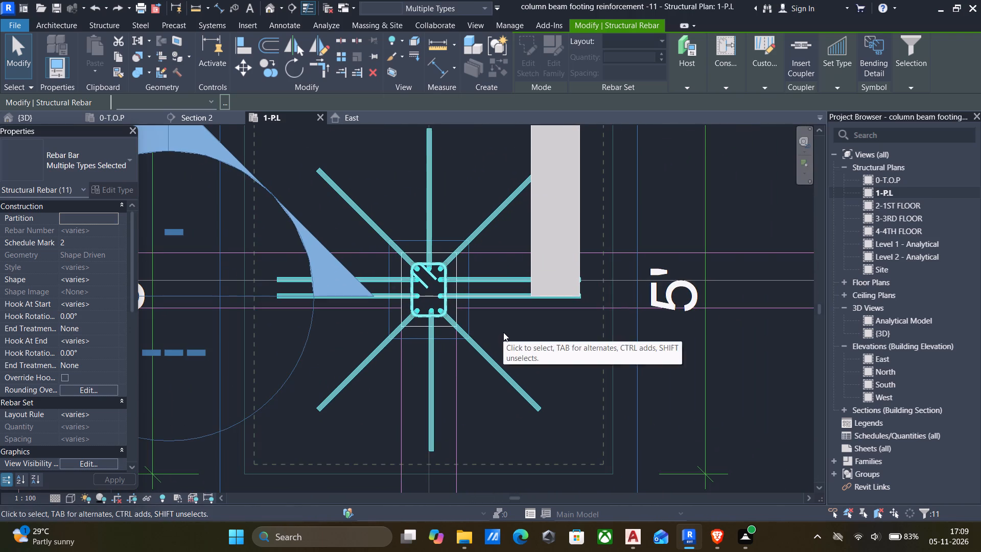
{"action": "type", "text": "co"}
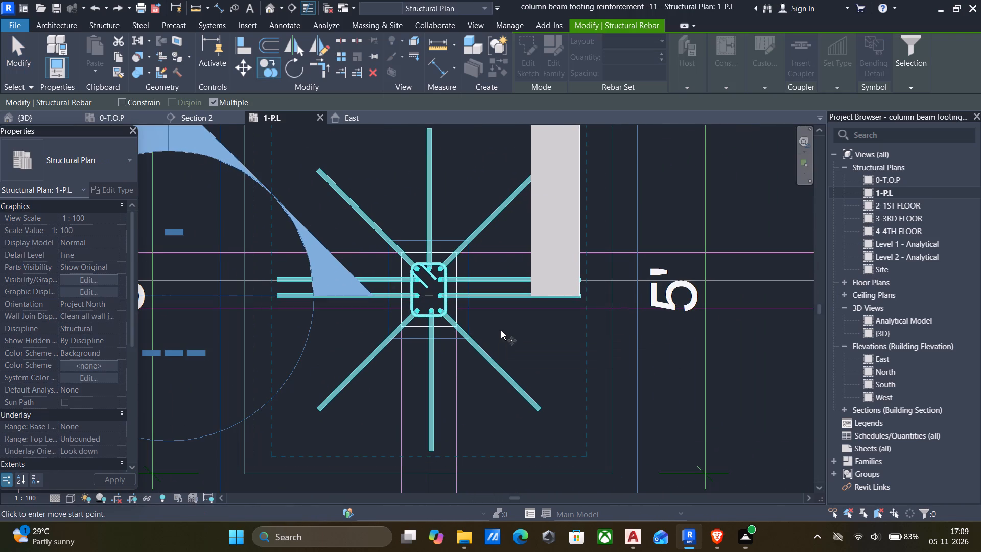
{"action": "scroll", "coordinate": [479, 336], "scroll_direction": "up", "scroll_amount": 10}
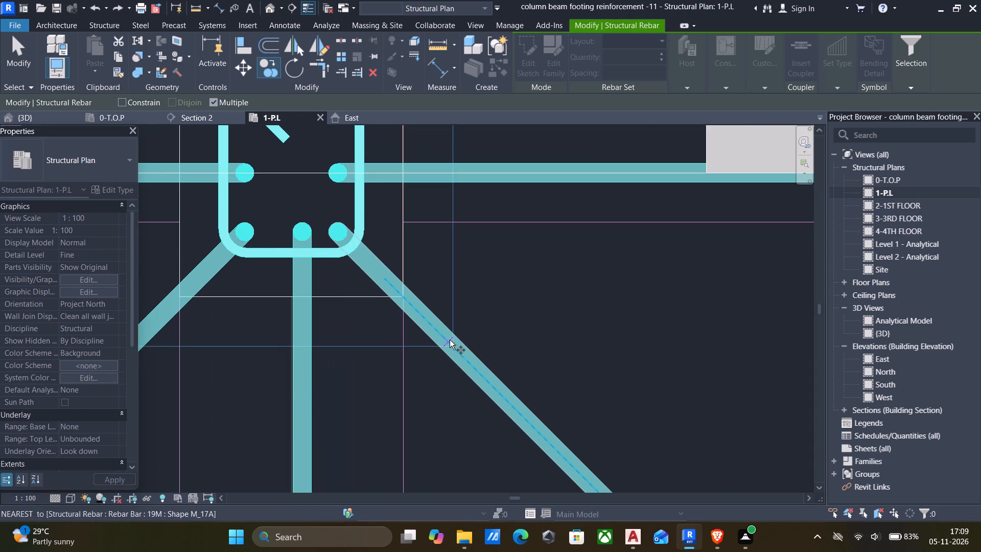
{"action": "left_click", "coordinate": [453, 345]}
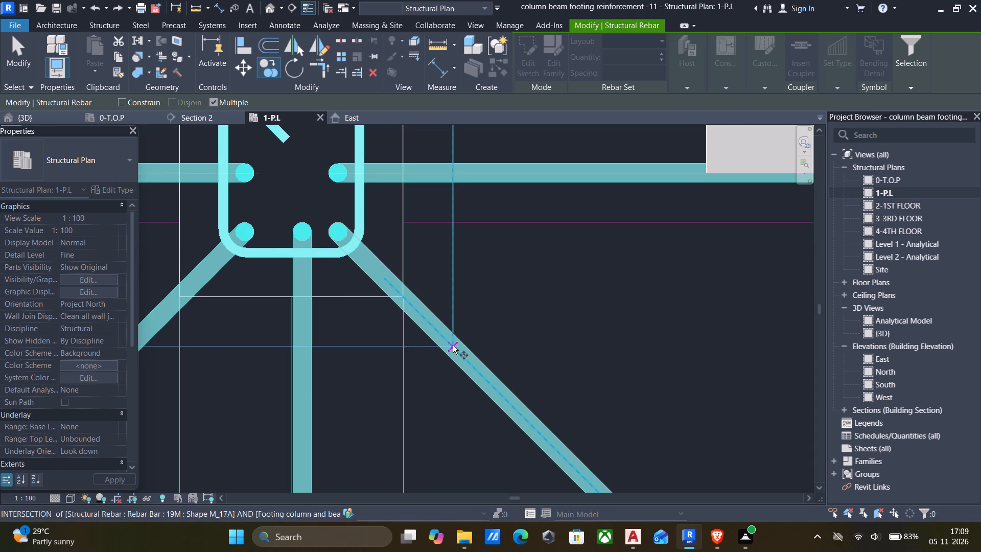
{"action": "scroll", "coordinate": [544, 346], "scroll_direction": "down", "scroll_amount": 11}
{"action": "middle_click_drag", "start_coordinate": [563, 343], "coordinate": [482, 335]}
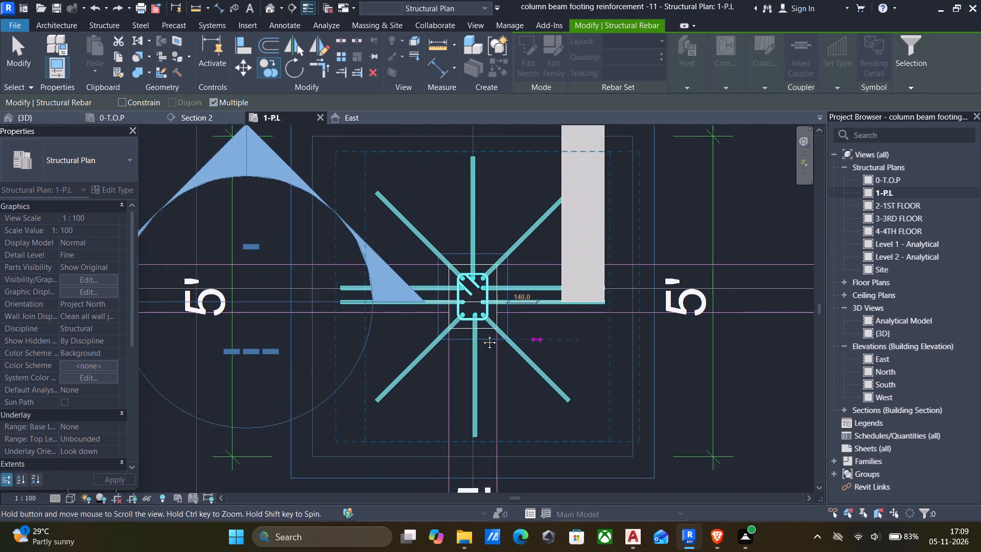
{"action": "middle_click_drag", "start_coordinate": [482, 335], "coordinate": [375, 333]}
{"action": "scroll", "coordinate": [572, 334], "scroll_direction": "down", "scroll_amount": 3}
{"action": "middle_click_drag", "start_coordinate": [578, 336], "coordinate": [372, 329]}
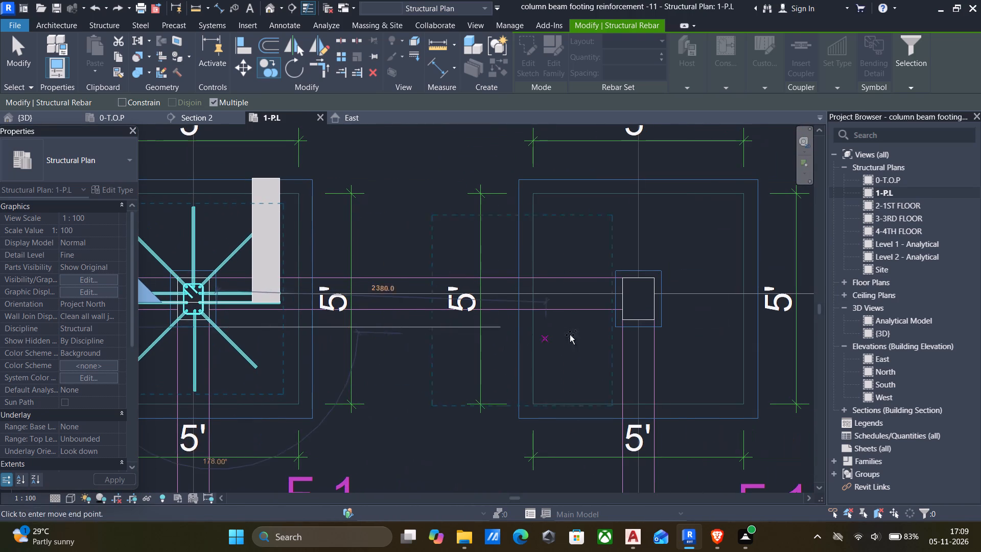
{"action": "middle_click_drag", "start_coordinate": [604, 334], "coordinate": [482, 327]}
{"action": "scroll", "coordinate": [548, 330], "scroll_direction": "up", "scroll_amount": 6}
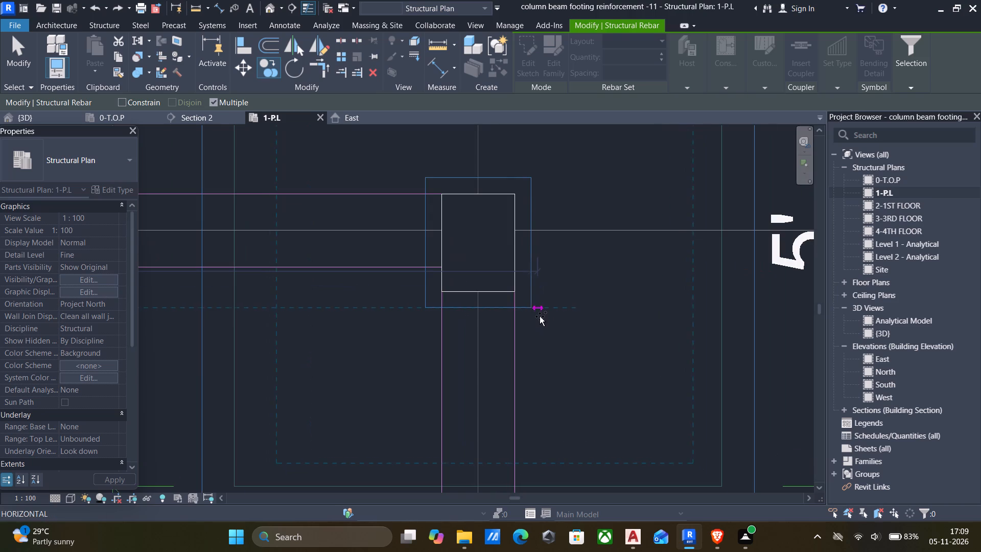
{"action": "scroll", "coordinate": [531, 309], "scroll_direction": "up", "scroll_amount": 9}
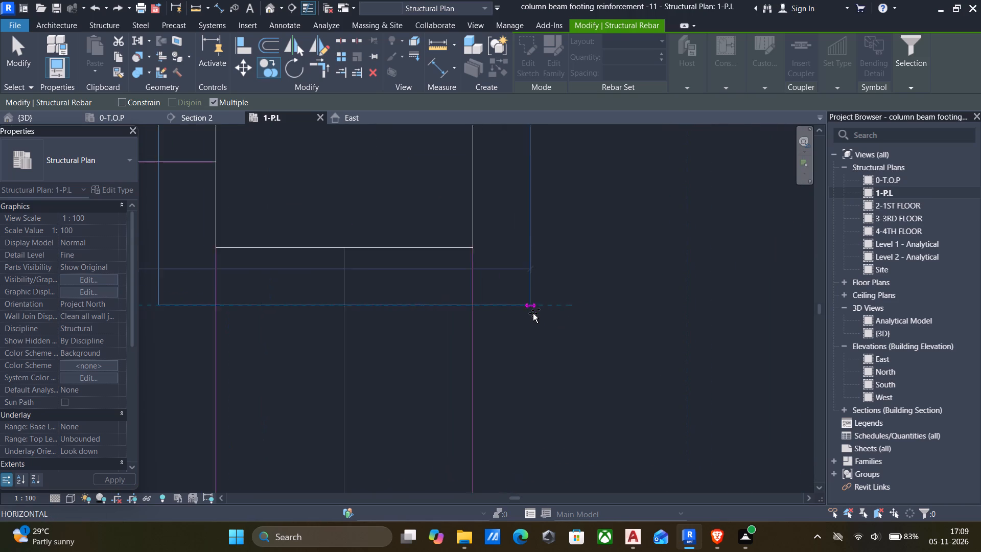
{"action": "scroll", "coordinate": [533, 313], "scroll_direction": "up", "scroll_amount": 4}
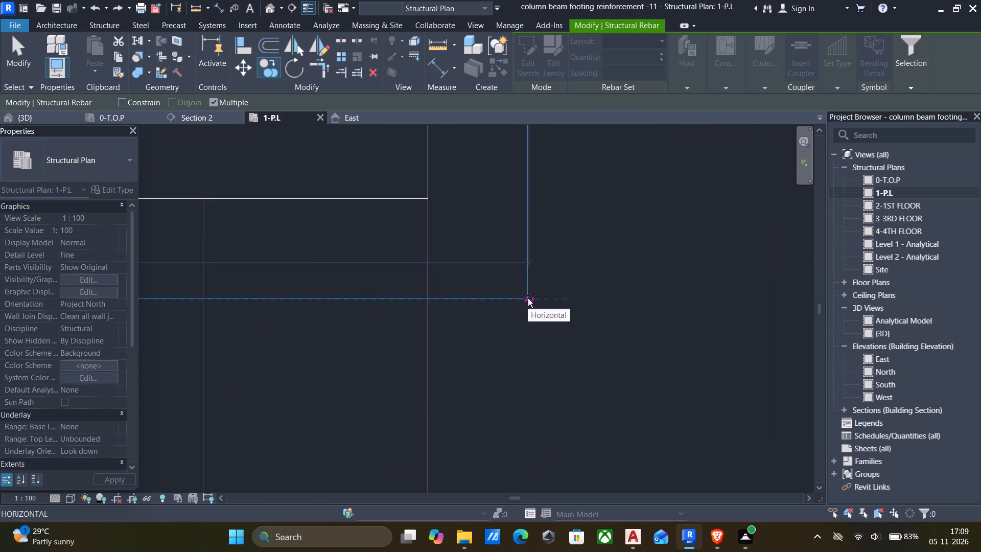
{"action": "left_click", "coordinate": [528, 298]}
{"action": "scroll", "coordinate": [555, 308], "scroll_direction": "down", "scroll_amount": 13}
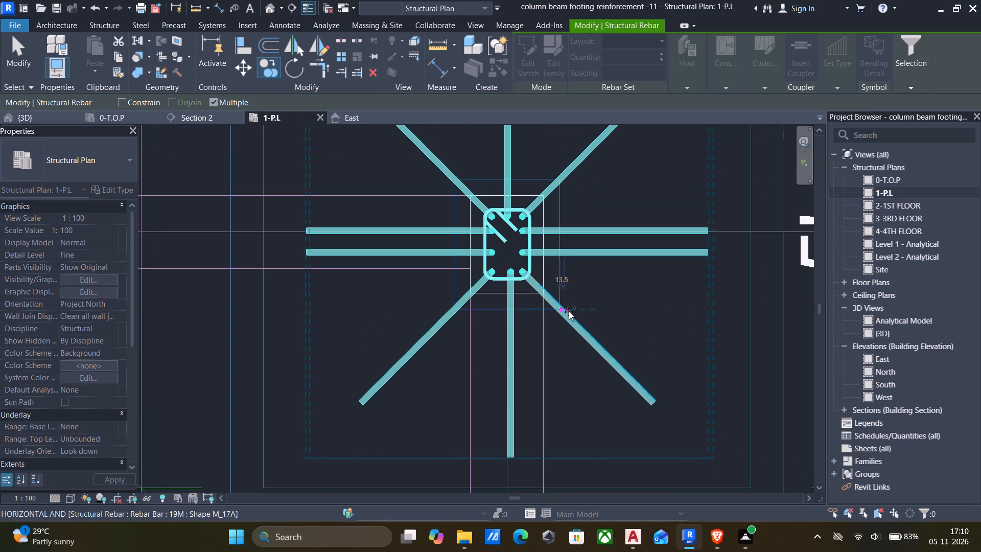
{"action": "scroll", "coordinate": [569, 312], "scroll_direction": "down", "scroll_amount": 2}
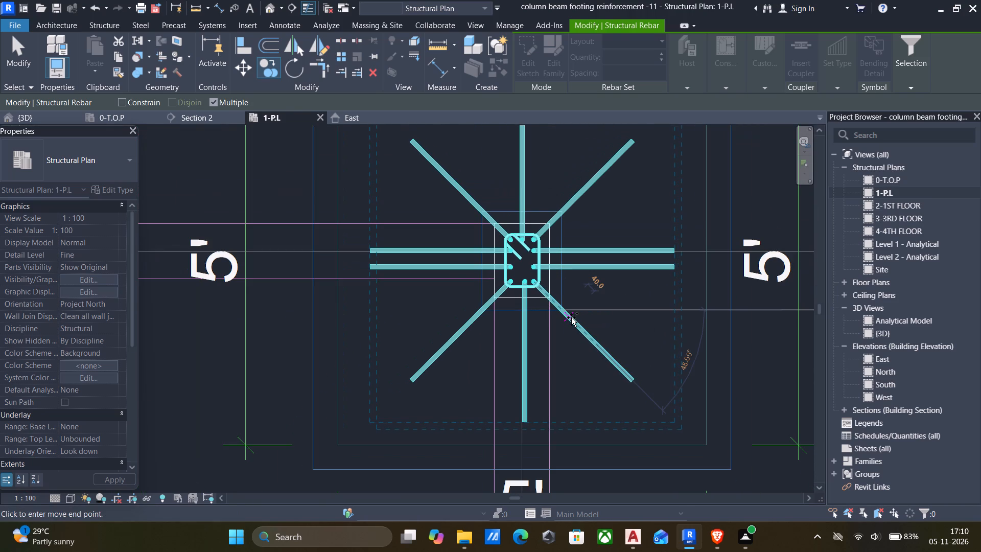
{"action": "key", "text": "Escape"}
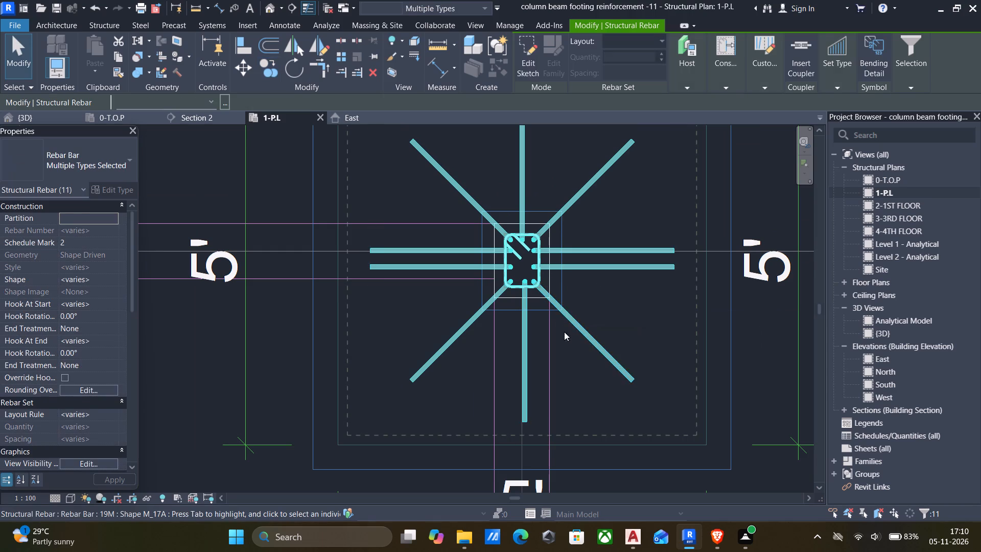
{"action": "key", "text": "Escape"}
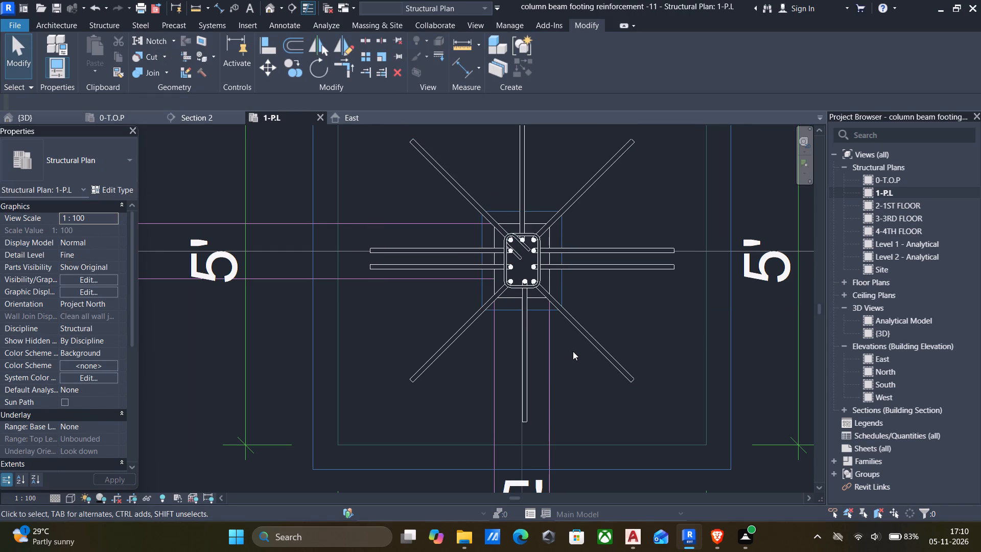
Save the project with the neighbouring F-1 column's copied reinforcement.
{"action": "key", "text": "ctrl+s"}
{"action": "scroll", "coordinate": [588, 319], "scroll_direction": "down", "scroll_amount": 6}
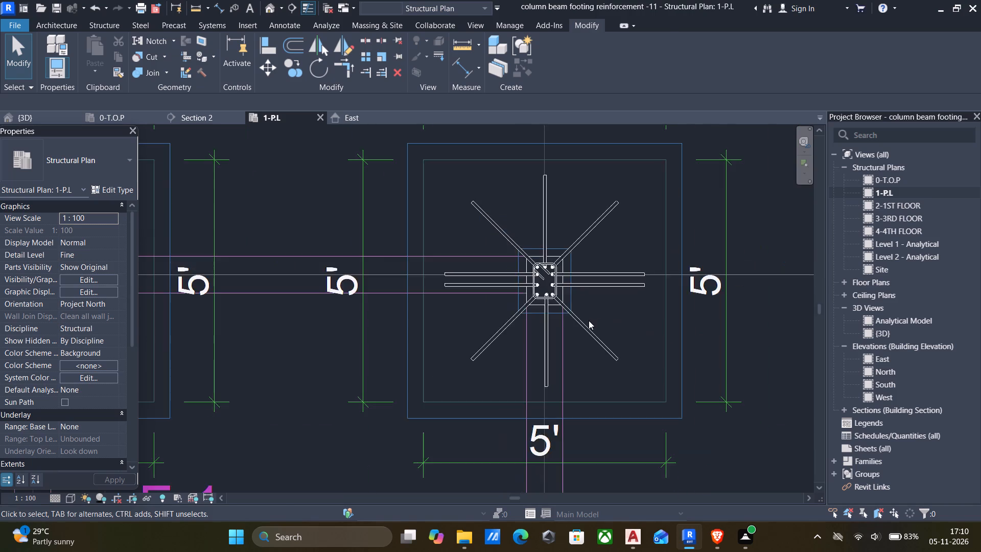
Examine the two reinforced F-1 columns among the remaining columns and footings in the 3D view.
{"action": "scroll", "coordinate": [589, 320], "scroll_direction": "down", "scroll_amount": 3}
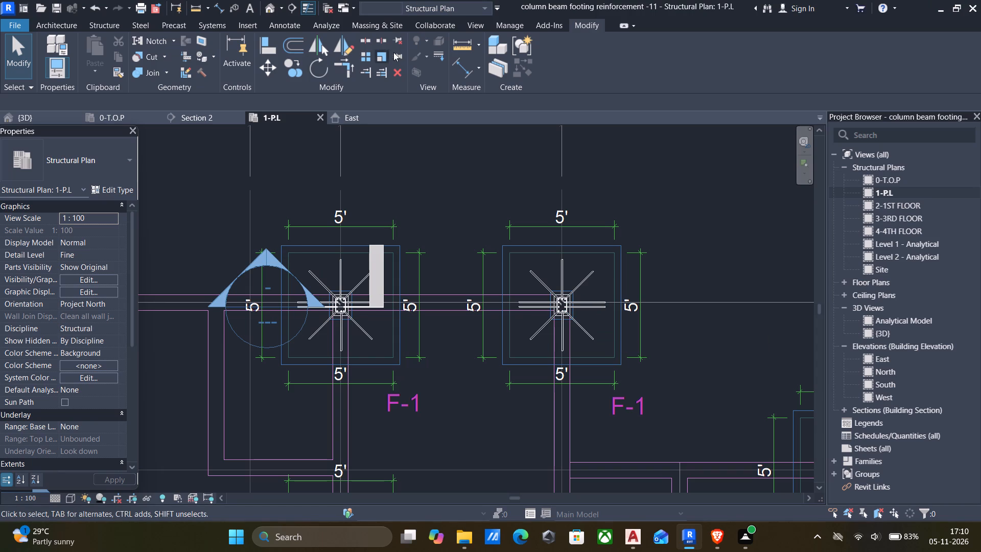
{"action": "left_click", "coordinate": [266, 11]}
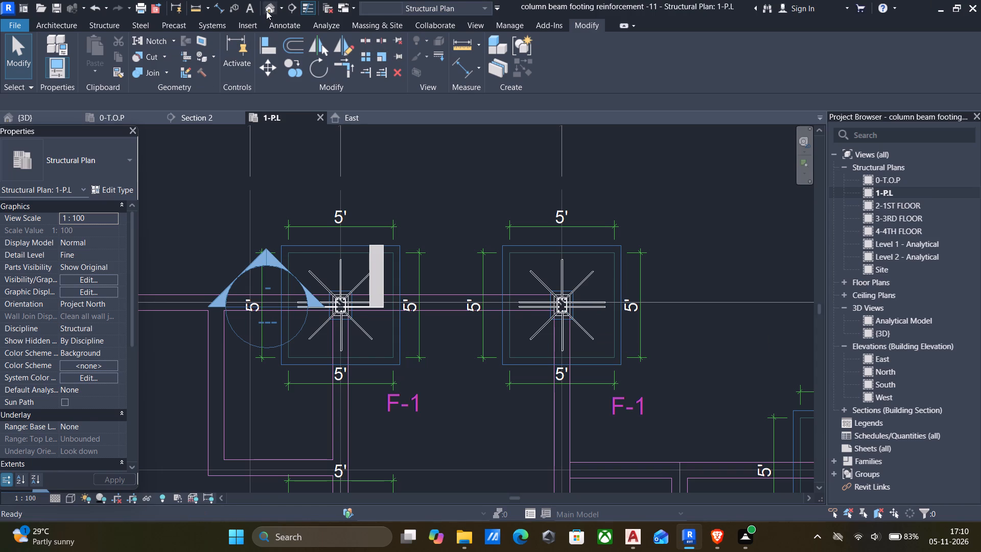
{"action": "scroll", "coordinate": [358, 126], "scroll_direction": "down", "scroll_amount": 5}
{"action": "scroll", "coordinate": [413, 193], "scroll_direction": "down", "scroll_amount": 2}
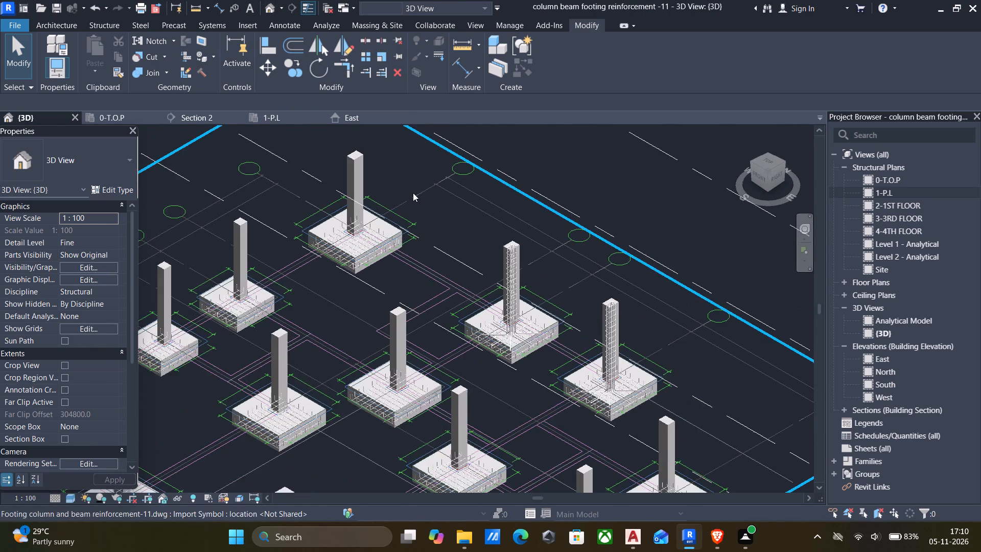
{"action": "scroll", "coordinate": [413, 193], "scroll_direction": "down", "scroll_amount": 2}
{"action": "middle_click_drag", "start_coordinate": [425, 198], "coordinate": [441, 204]}
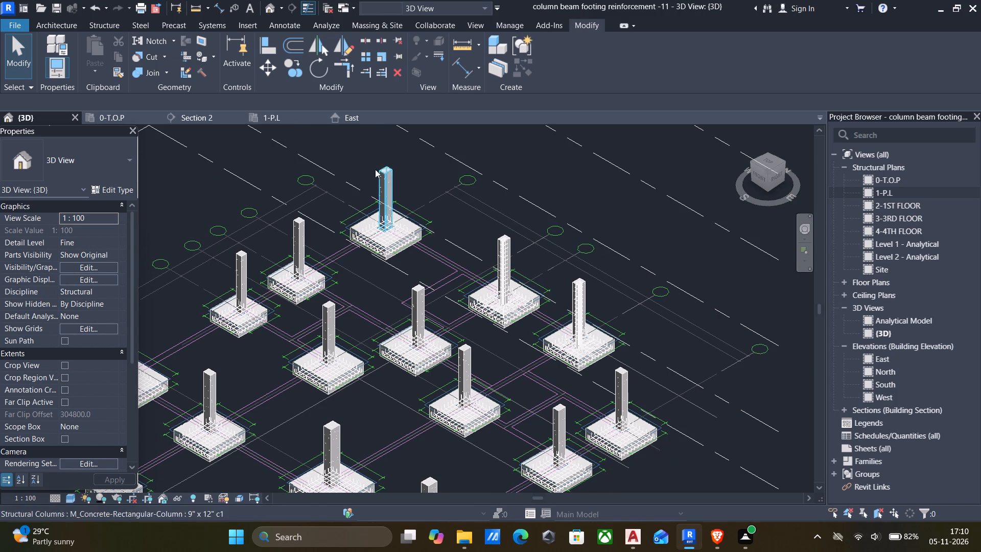
Select a 19M M_17A bar in the grid D F-1 column on the 1-P.L plan and check its column and footing in the East elevation.
{"action": "left_click", "coordinate": [267, 119]}
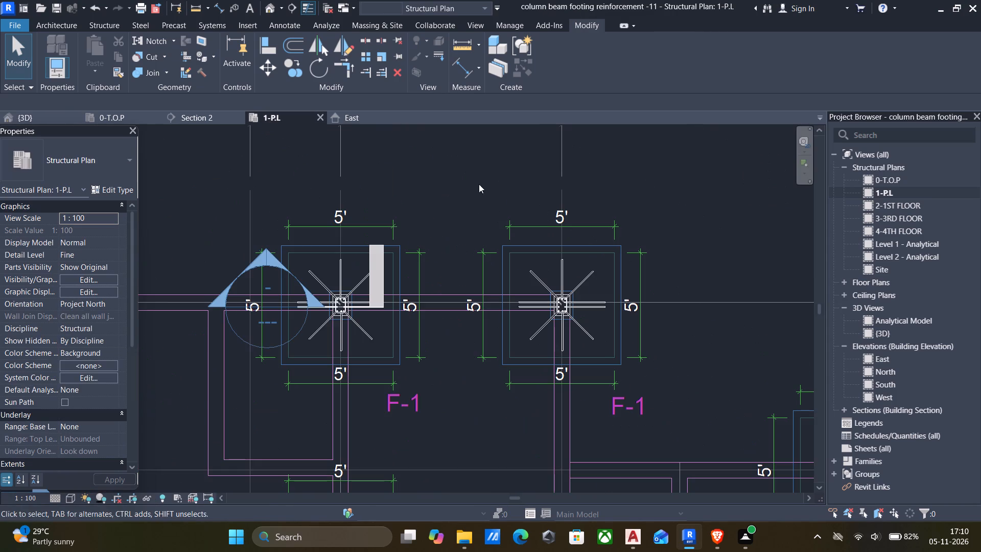
{"action": "scroll", "coordinate": [577, 313], "scroll_direction": "up", "scroll_amount": 9}
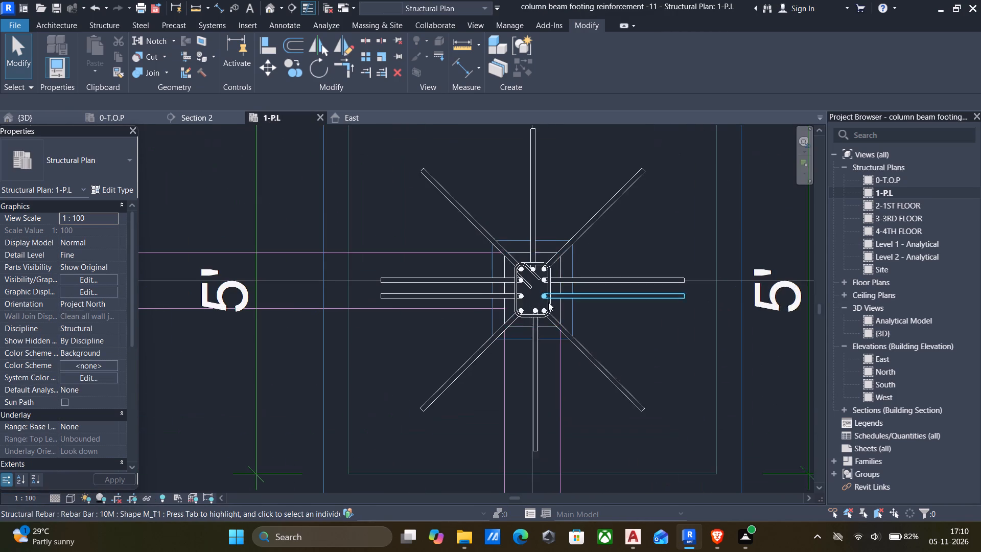
{"action": "scroll", "coordinate": [550, 301], "scroll_direction": "up", "scroll_amount": 4}
{"action": "left_click", "coordinate": [535, 288]}
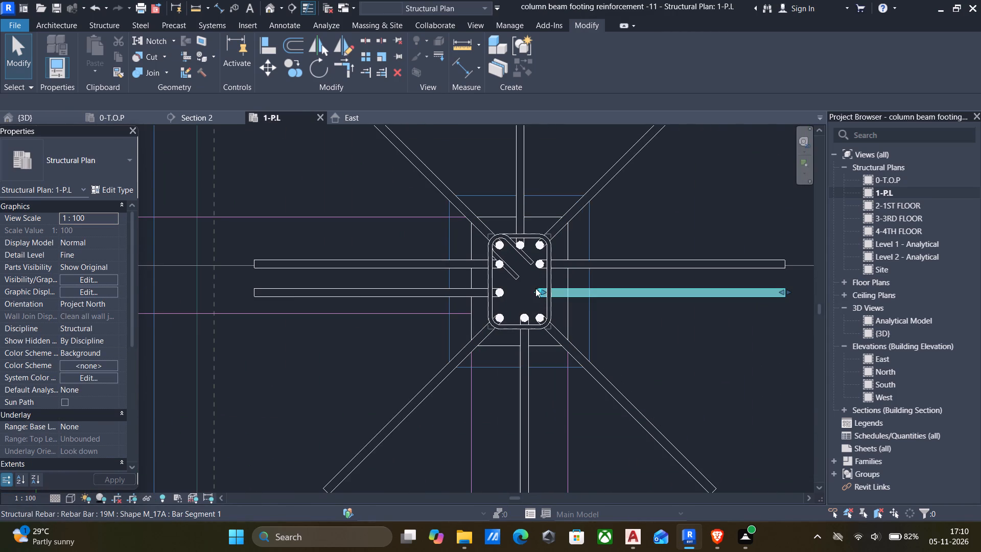
{"action": "left_click", "coordinate": [342, 116]}
{"action": "scroll", "coordinate": [508, 206], "scroll_direction": "down", "scroll_amount": 9}
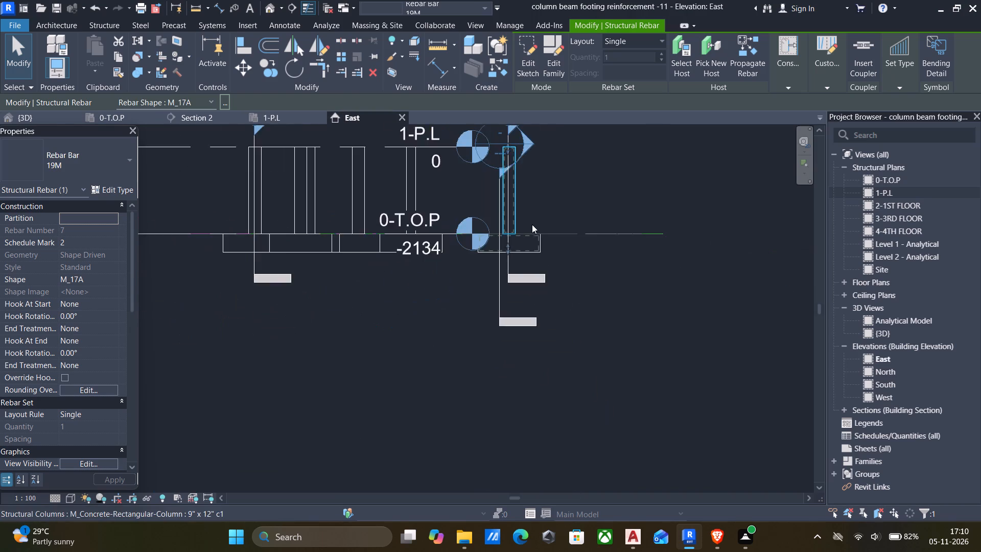
{"action": "scroll", "coordinate": [532, 224], "scroll_direction": "down", "scroll_amount": 3}
{"action": "middle_click_drag", "start_coordinate": [540, 223], "coordinate": [541, 251]}
{"action": "scroll", "coordinate": [528, 251], "scroll_direction": "up", "scroll_amount": 12}
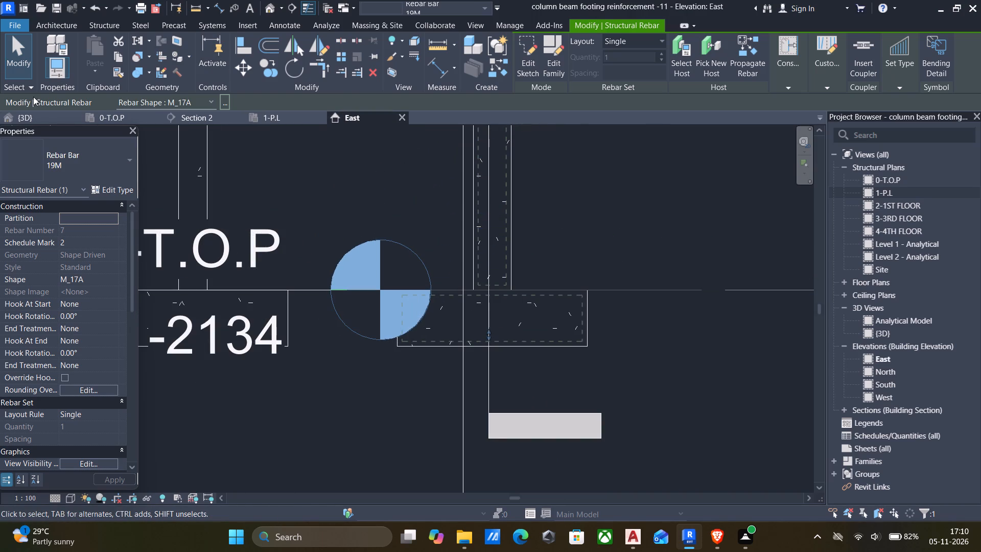
Inspect the selected 19M bar and the copied column reinforcement from several sides in the 3D view.
{"action": "left_click", "coordinate": [18, 114]}
{"action": "scroll", "coordinate": [418, 233], "scroll_direction": "down", "scroll_amount": 4}
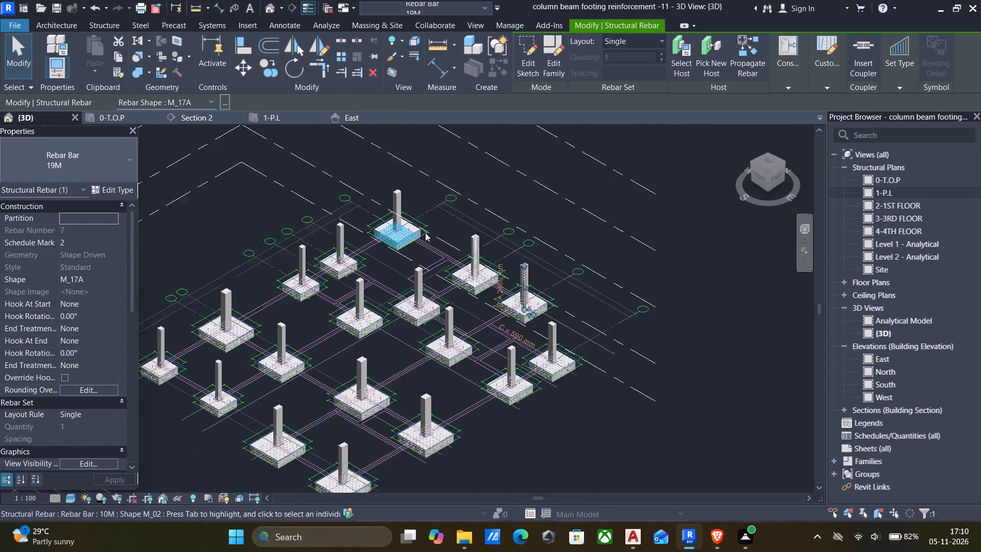
{"action": "scroll", "coordinate": [520, 275], "scroll_direction": "up", "scroll_amount": 13}
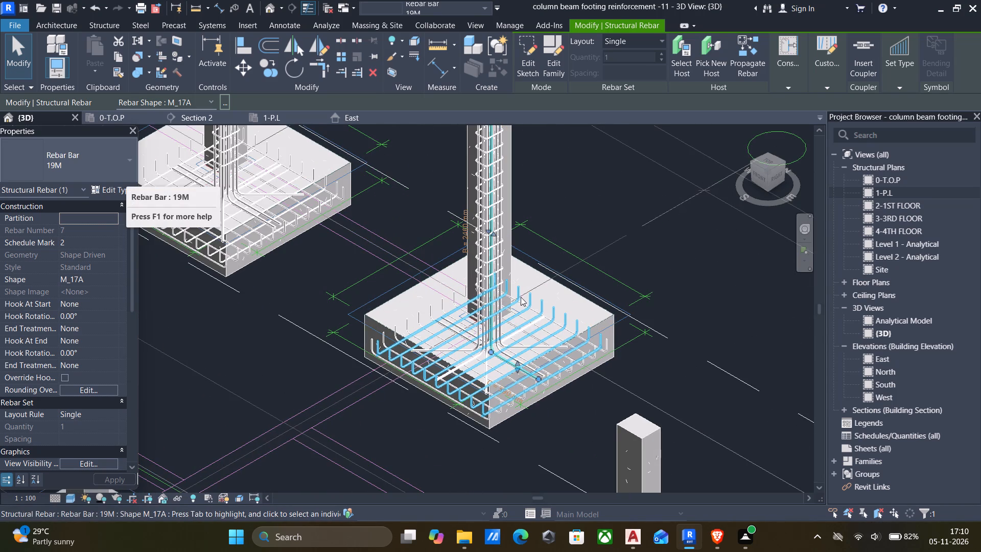
{"action": "scroll", "coordinate": [531, 291], "scroll_direction": "down", "scroll_amount": 4}
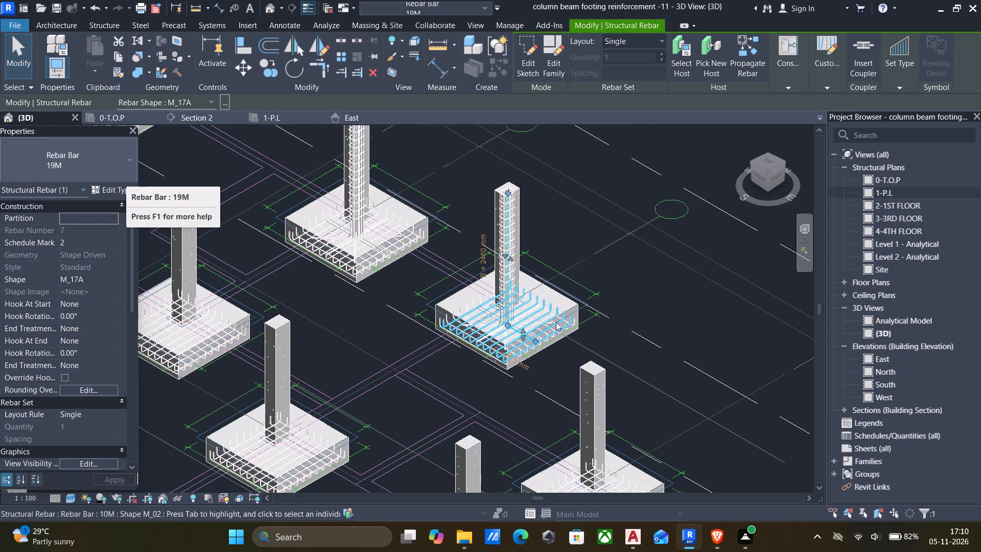
{"action": "middle_click_drag", "start_coordinate": [596, 336], "coordinate": [610, 332], "text": "shift"}
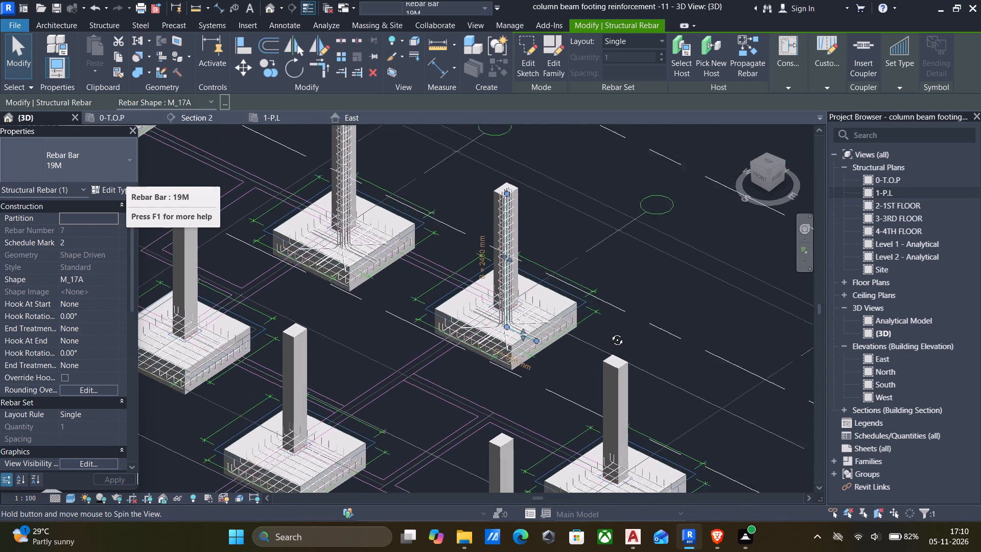
{"action": "middle_click_drag", "start_coordinate": [610, 332], "coordinate": [666, 295], "text": "shift"}
{"action": "scroll", "coordinate": [598, 328], "scroll_direction": "up", "scroll_amount": 3}
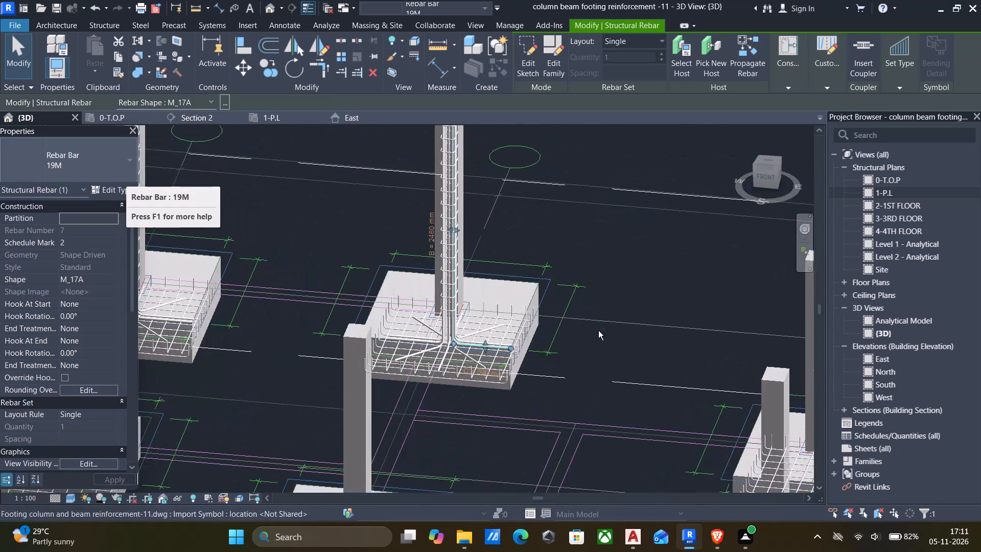
{"action": "scroll", "coordinate": [618, 315], "scroll_direction": "down", "scroll_amount": 6}
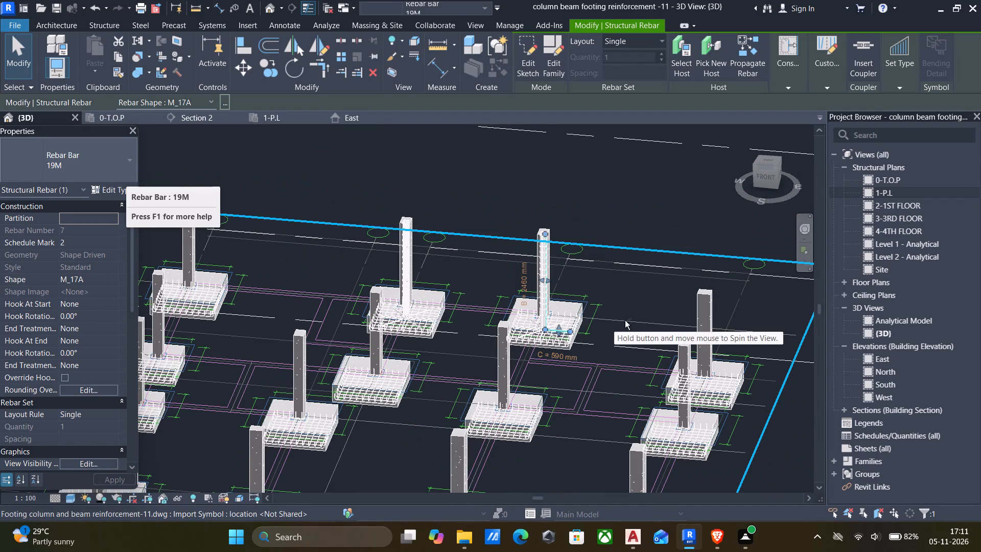
{"action": "scroll", "coordinate": [636, 311], "scroll_direction": "down", "scroll_amount": 4}
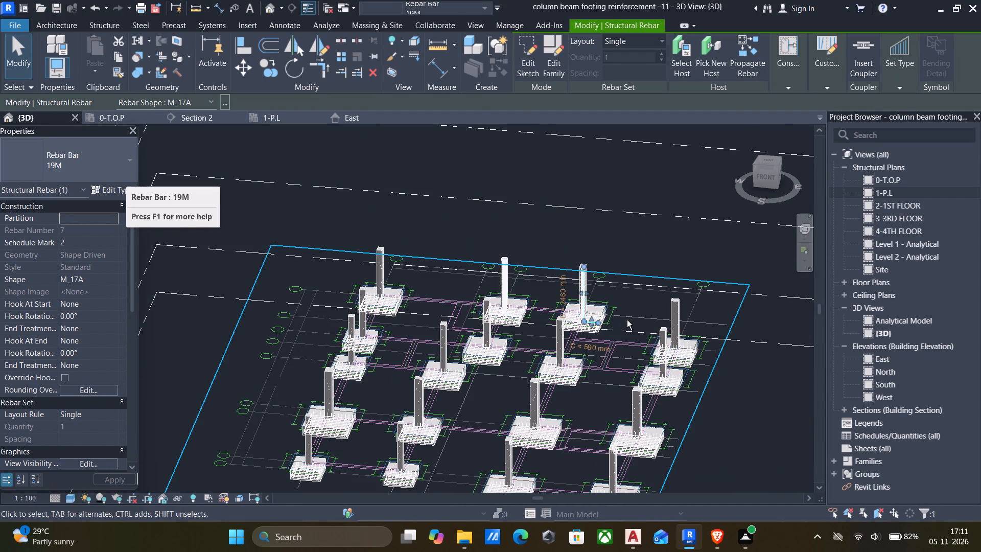
{"action": "scroll", "coordinate": [628, 301], "scroll_direction": "up", "scroll_amount": 9}
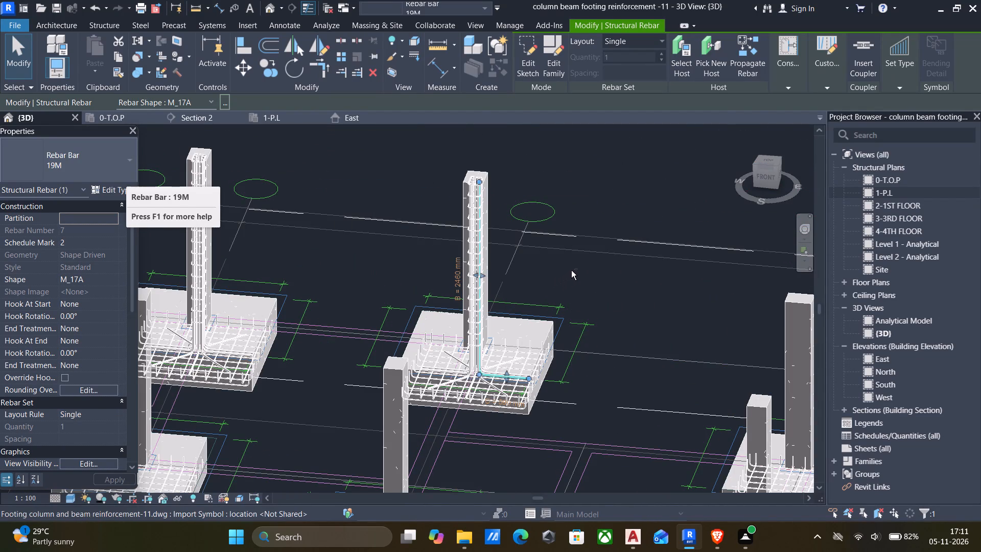
{"action": "scroll", "coordinate": [572, 270], "scroll_direction": "down", "scroll_amount": 4}
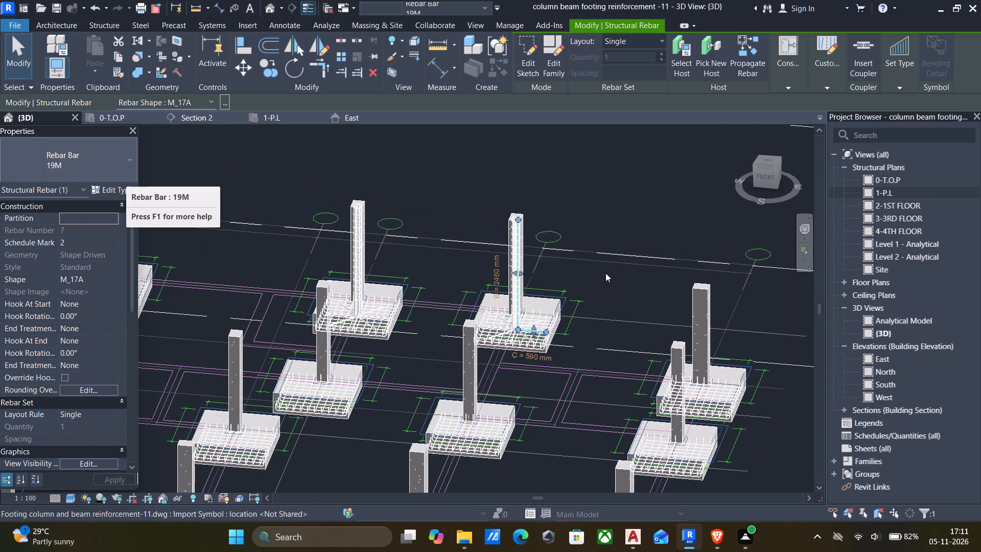
{"action": "middle_click_drag", "start_coordinate": [605, 273], "coordinate": [380, 250], "text": "shift"}
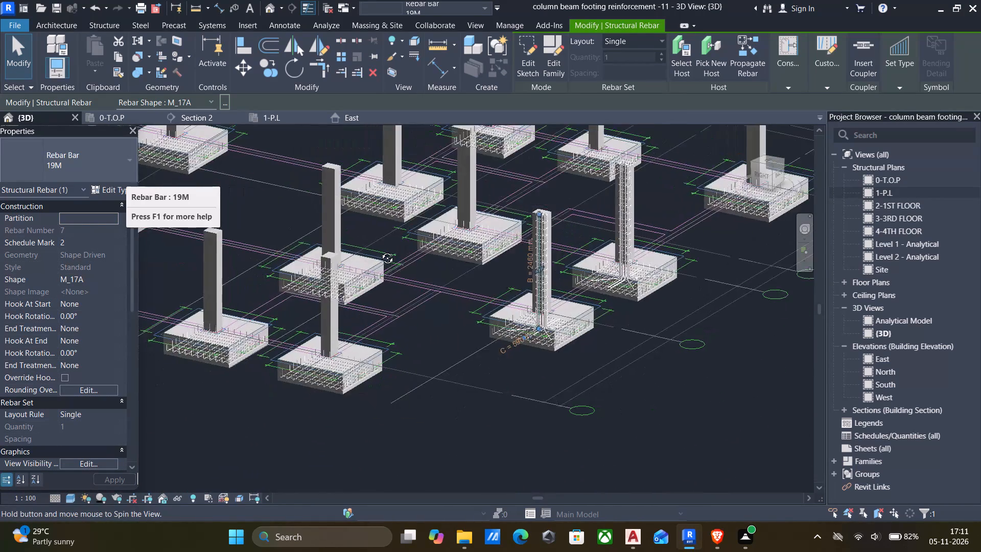
{"action": "middle_click_drag", "start_coordinate": [380, 250], "coordinate": [380, 234], "text": "shift"}
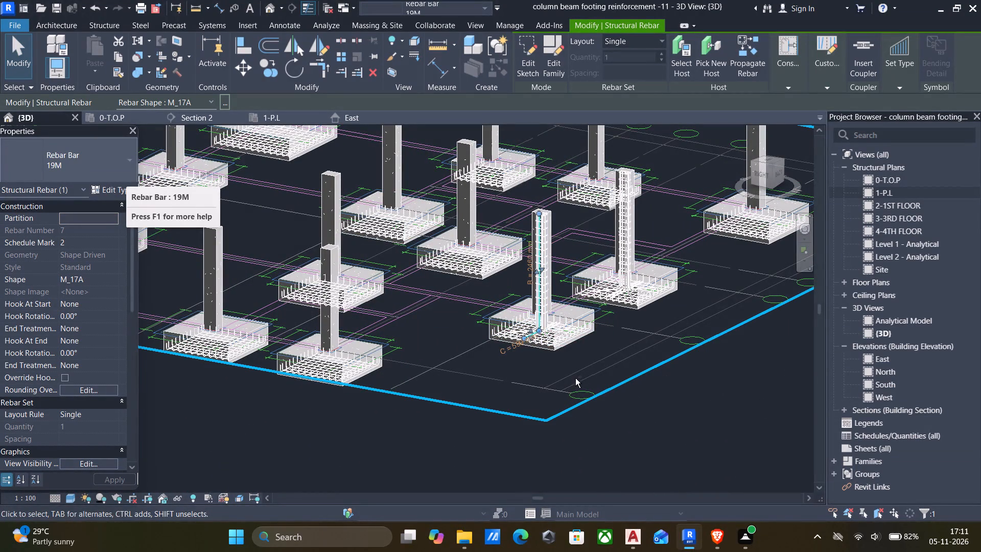
{"action": "scroll", "coordinate": [544, 343], "scroll_direction": "up", "scroll_amount": 2}
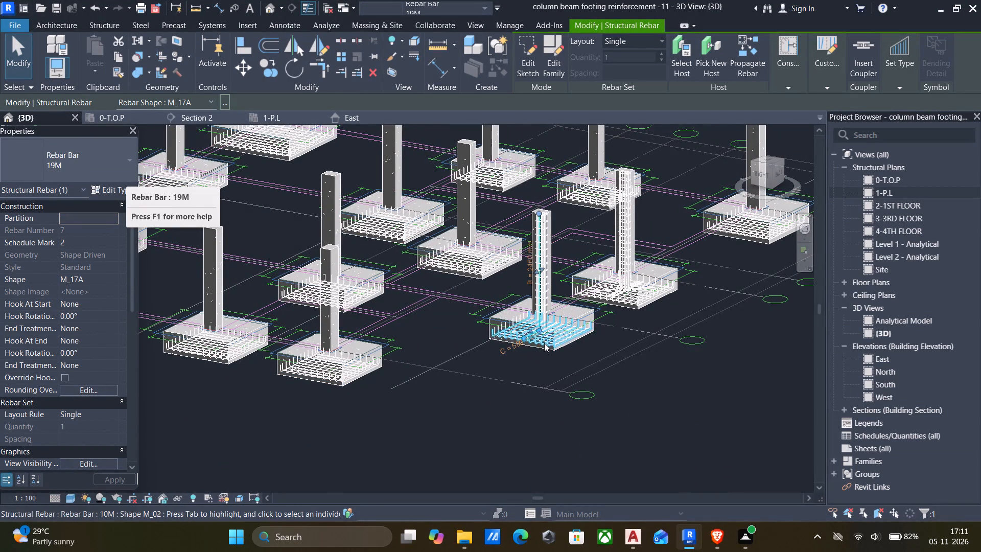
{"action": "scroll", "coordinate": [544, 343], "scroll_direction": "up", "scroll_amount": 7}
{"action": "scroll", "coordinate": [534, 341], "scroll_direction": "down", "scroll_amount": 5}
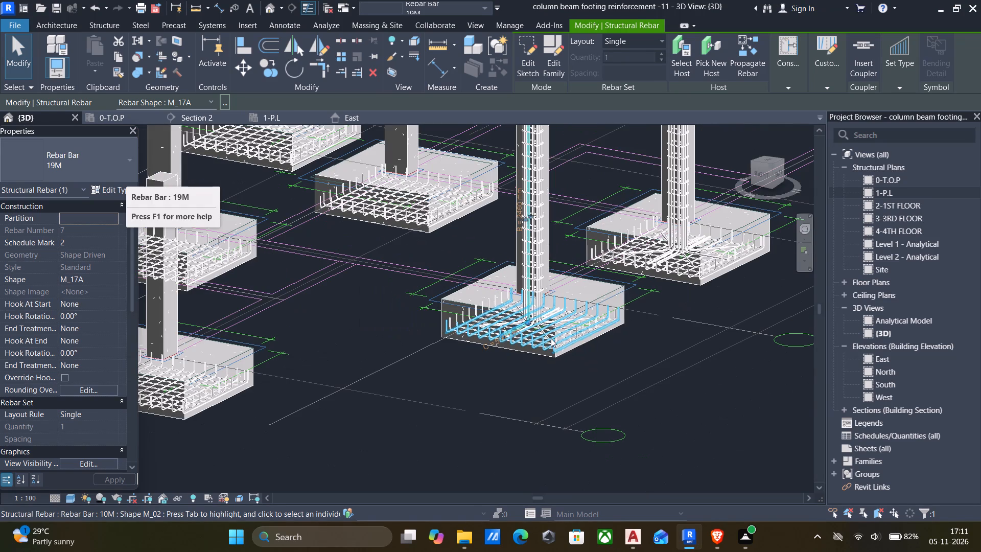
Clear the bar selection and examine the unreinforced F-1 columns around grids C, D and E on the 1-P.L plan.
{"action": "left_click", "coordinate": [272, 120]}
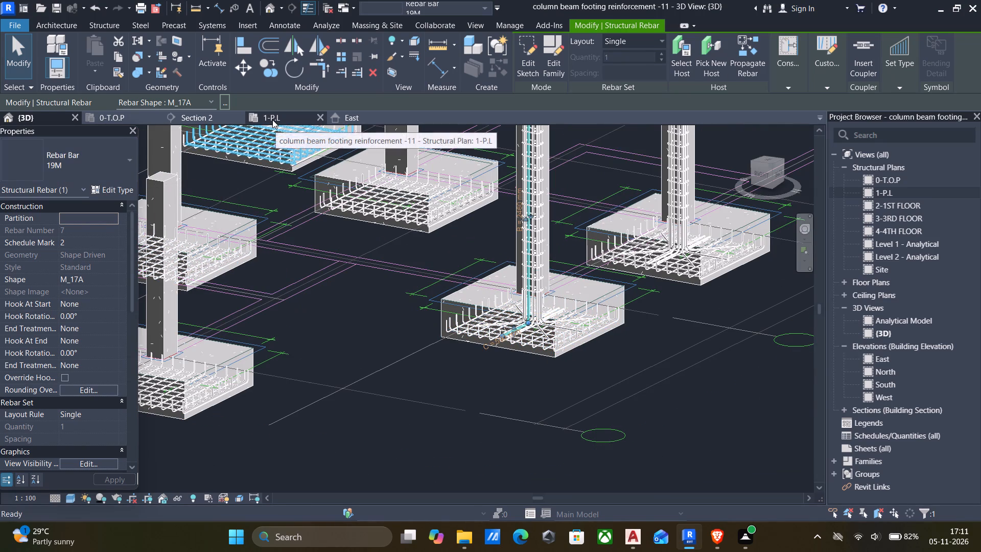
{"action": "scroll", "coordinate": [531, 287], "scroll_direction": "down", "scroll_amount": 5}
{"action": "scroll", "coordinate": [622, 321], "scroll_direction": "down", "scroll_amount": 7}
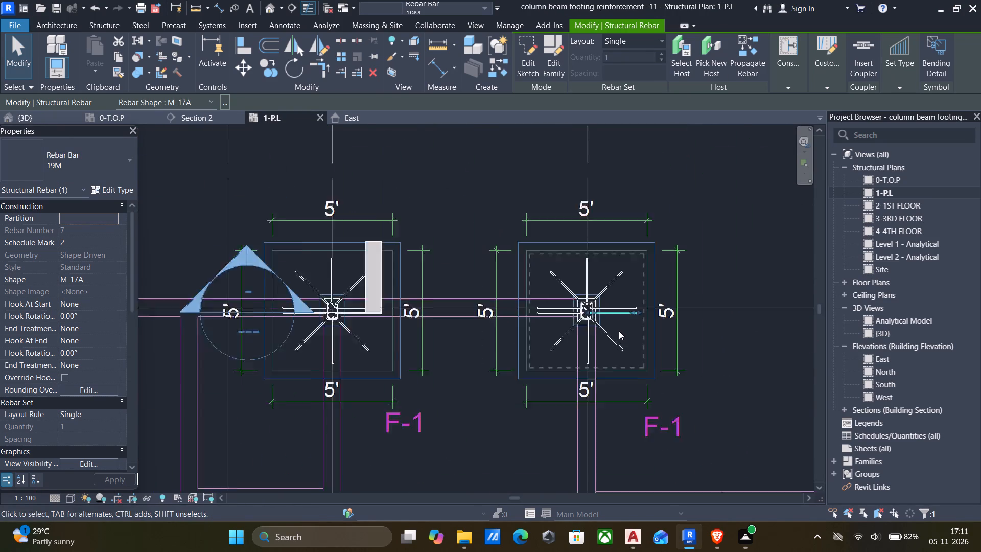
{"action": "scroll", "coordinate": [619, 331], "scroll_direction": "down", "scroll_amount": 9}
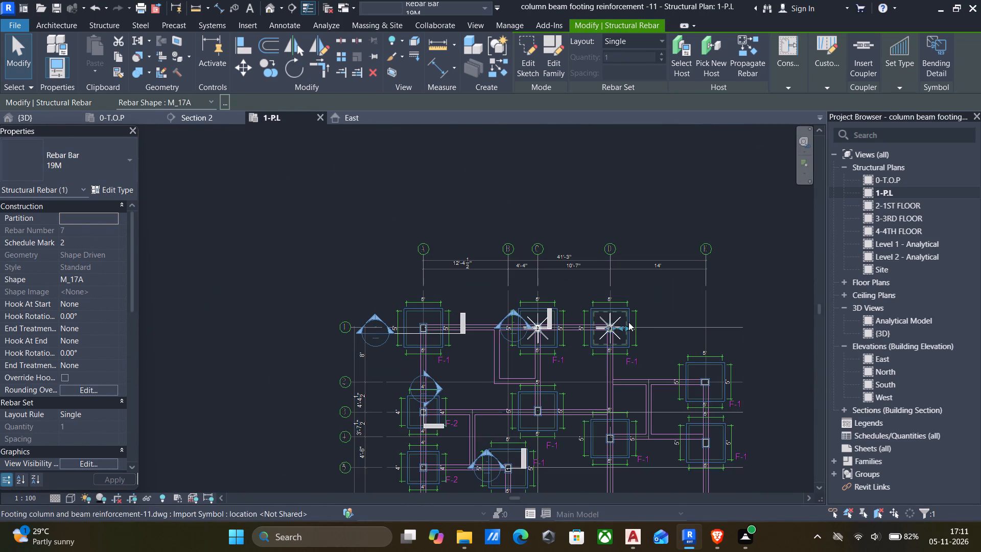
{"action": "key", "text": "Escape"}
{"action": "scroll", "coordinate": [614, 348], "scroll_direction": "up", "scroll_amount": 8}
{"action": "middle_click_drag", "start_coordinate": [616, 382], "coordinate": [437, 229]}
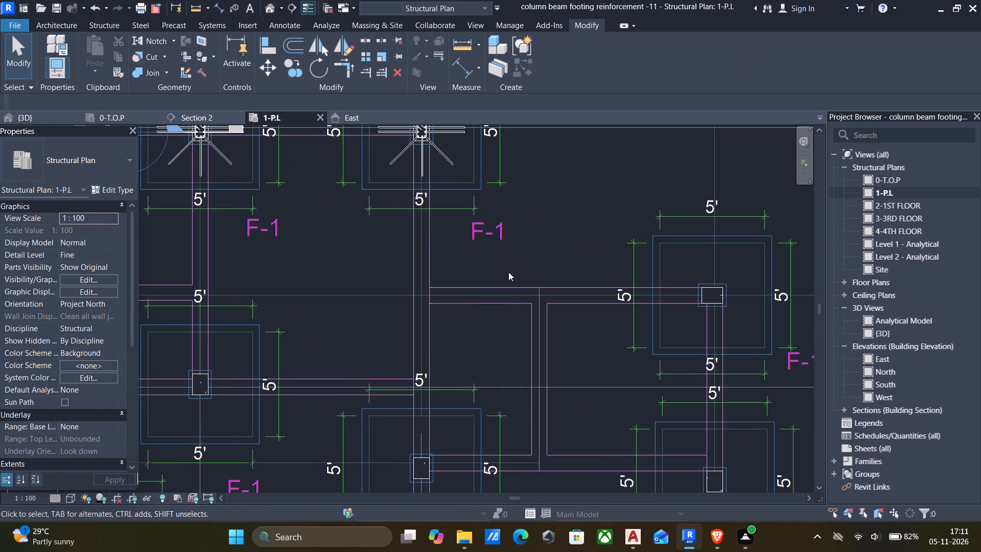
{"action": "scroll", "coordinate": [508, 272], "scroll_direction": "down", "scroll_amount": 3}
{"action": "scroll", "coordinate": [590, 294], "scroll_direction": "down", "scroll_amount": 3}
{"action": "middle_click_drag", "start_coordinate": [590, 294], "coordinate": [504, 330]}
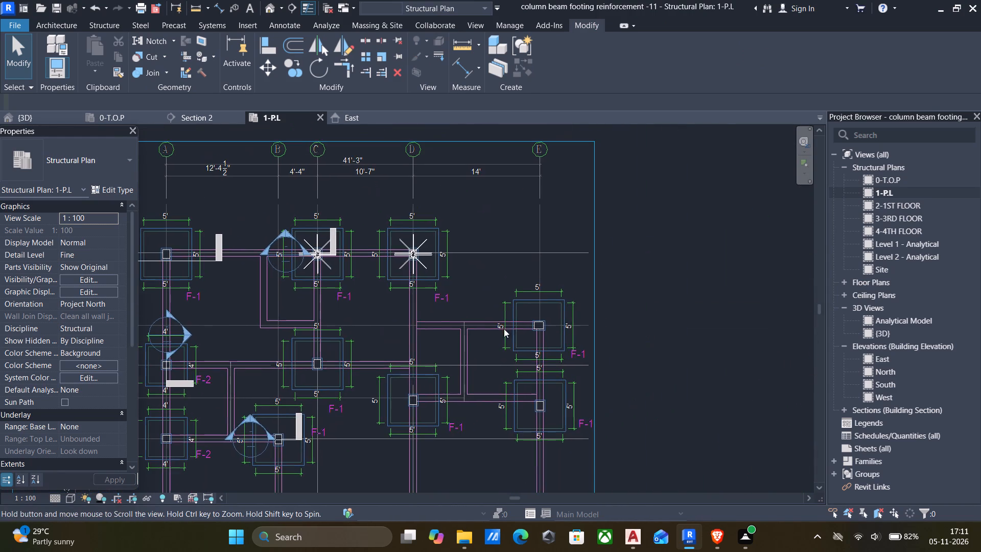
{"action": "scroll", "coordinate": [453, 312], "scroll_direction": "up", "scroll_amount": 8}
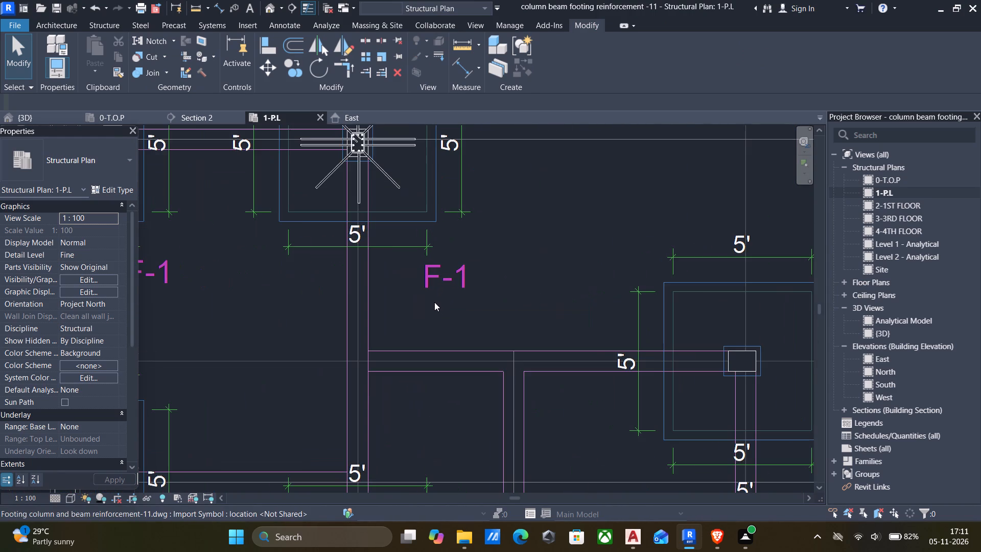
{"action": "scroll", "coordinate": [434, 302], "scroll_direction": "down", "scroll_amount": 4}
{"action": "scroll", "coordinate": [419, 281], "scroll_direction": "up", "scroll_amount": 3}
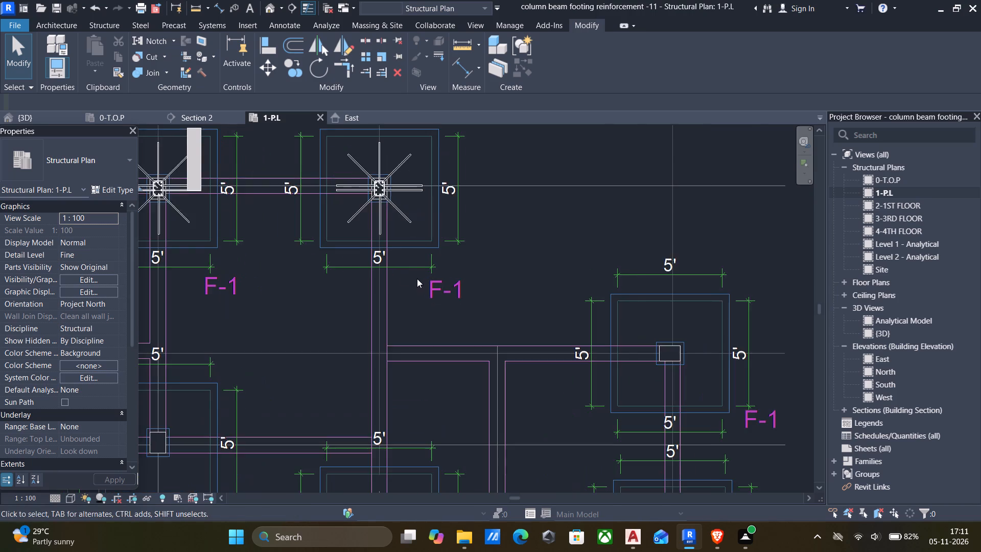
{"action": "scroll", "coordinate": [492, 252], "scroll_direction": "down", "scroll_amount": 5}
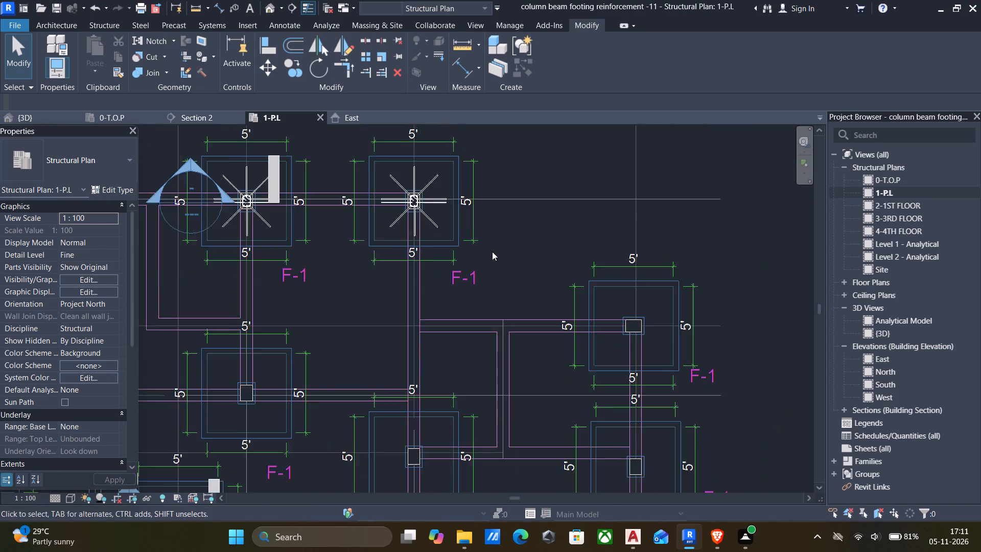
{"action": "scroll", "coordinate": [492, 251], "scroll_direction": "down", "scroll_amount": 1}
{"action": "middle_click_drag", "start_coordinate": [494, 249], "coordinate": [496, 332]}
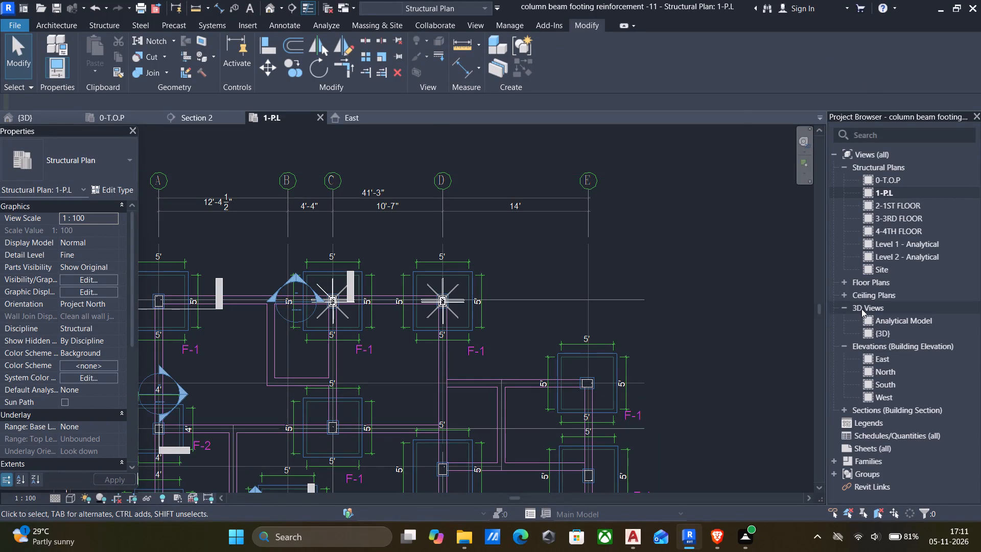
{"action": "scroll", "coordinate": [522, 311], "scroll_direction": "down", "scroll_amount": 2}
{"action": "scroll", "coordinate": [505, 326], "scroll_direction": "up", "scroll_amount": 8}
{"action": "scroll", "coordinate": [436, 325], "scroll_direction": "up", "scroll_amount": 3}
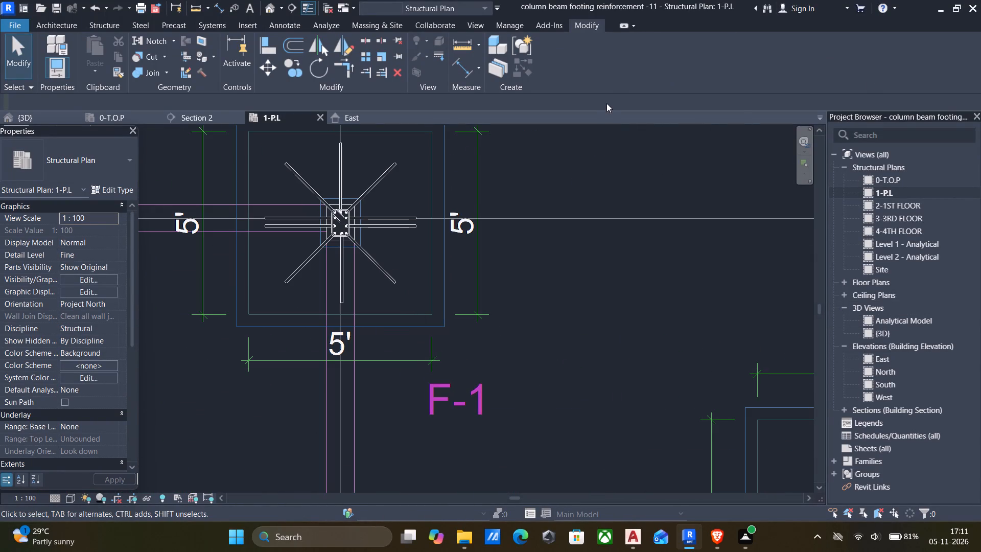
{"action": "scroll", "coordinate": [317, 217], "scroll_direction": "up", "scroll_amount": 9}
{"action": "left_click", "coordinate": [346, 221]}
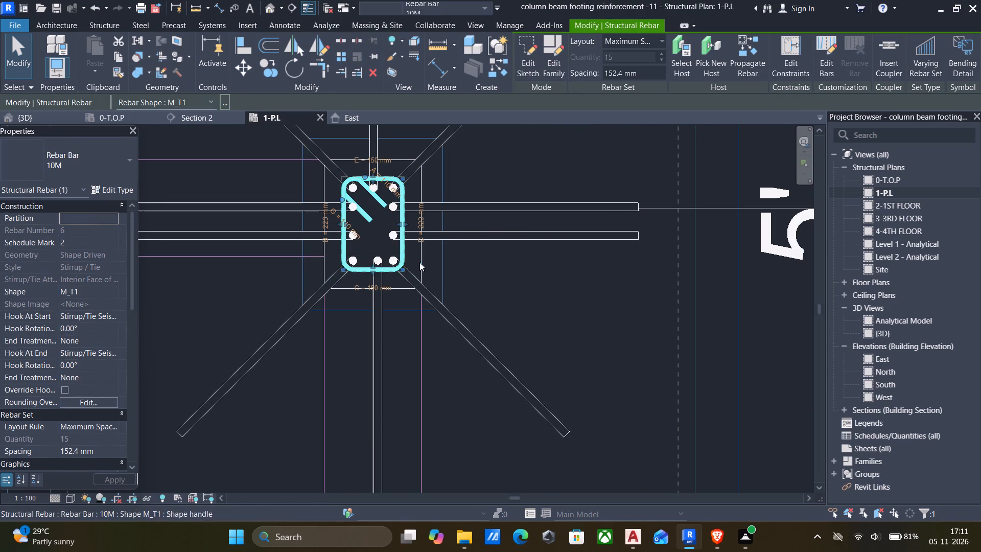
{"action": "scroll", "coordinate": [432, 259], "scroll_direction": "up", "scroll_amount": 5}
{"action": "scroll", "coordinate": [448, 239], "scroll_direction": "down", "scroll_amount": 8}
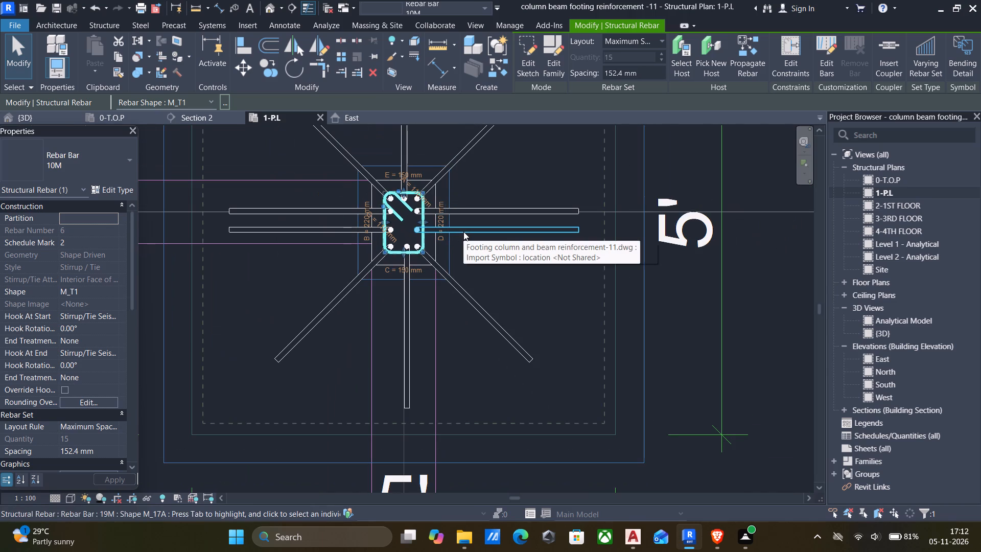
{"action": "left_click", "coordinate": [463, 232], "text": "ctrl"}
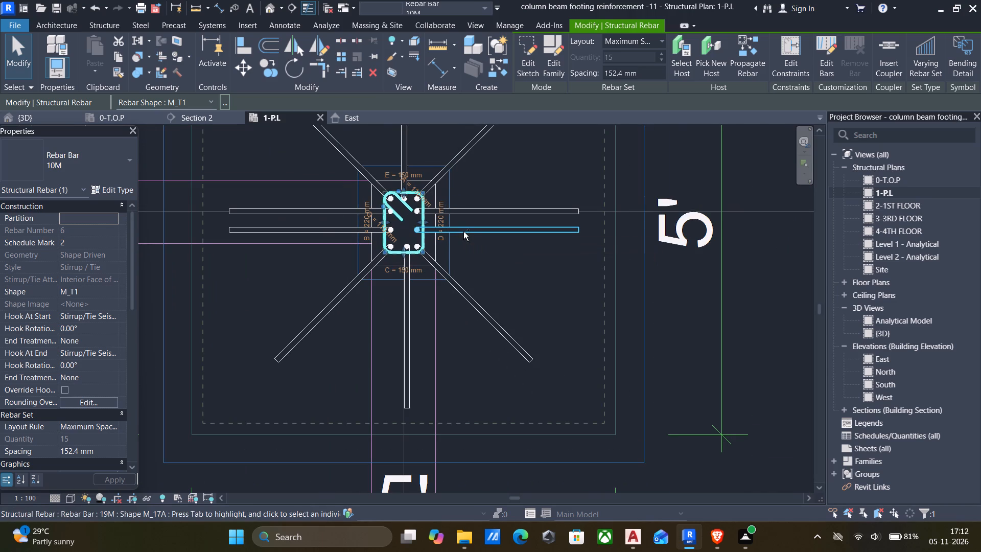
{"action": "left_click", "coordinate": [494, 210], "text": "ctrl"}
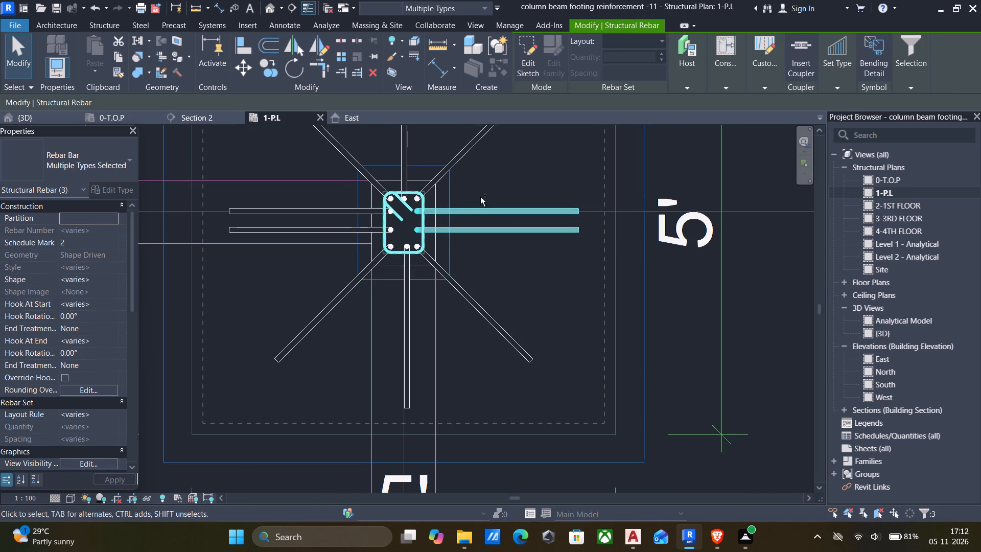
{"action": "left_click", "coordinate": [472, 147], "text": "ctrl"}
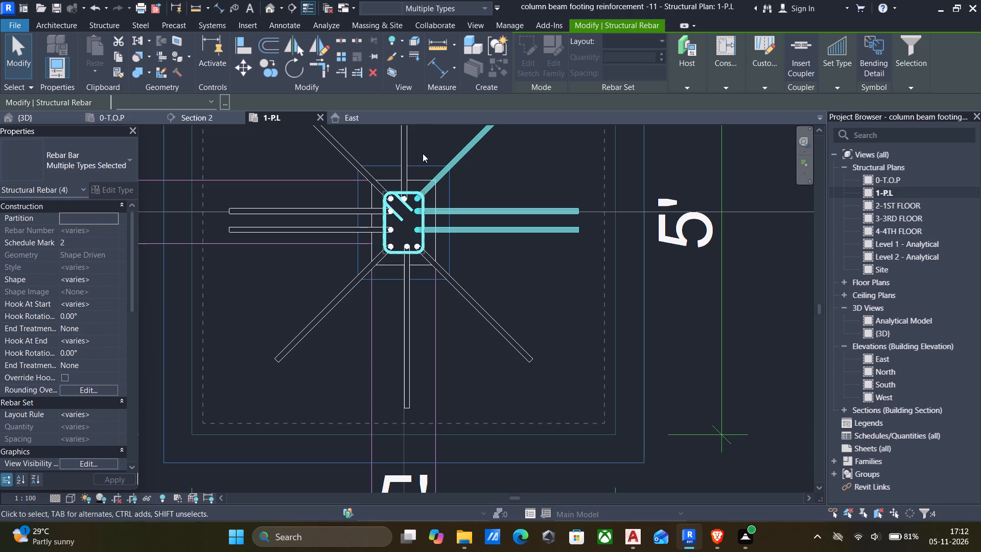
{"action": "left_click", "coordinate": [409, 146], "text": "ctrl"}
Copy the 10M M_T1 tie set and ten 19M M_17A bars from the grid D F-1 column to the upper F-1 column on grid E.
{"action": "left_click", "coordinate": [352, 153]}
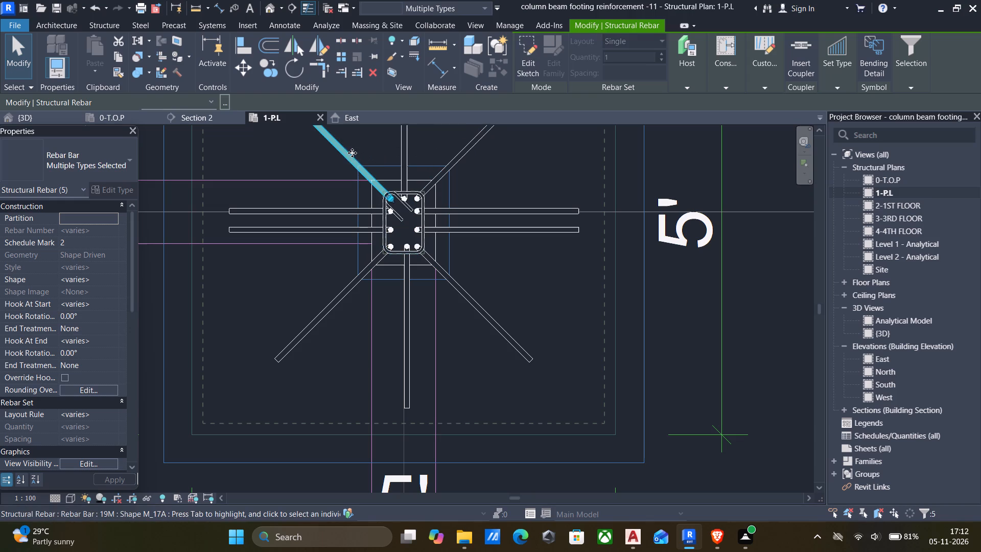
{"action": "left_click", "coordinate": [317, 205], "text": "ctrl"}
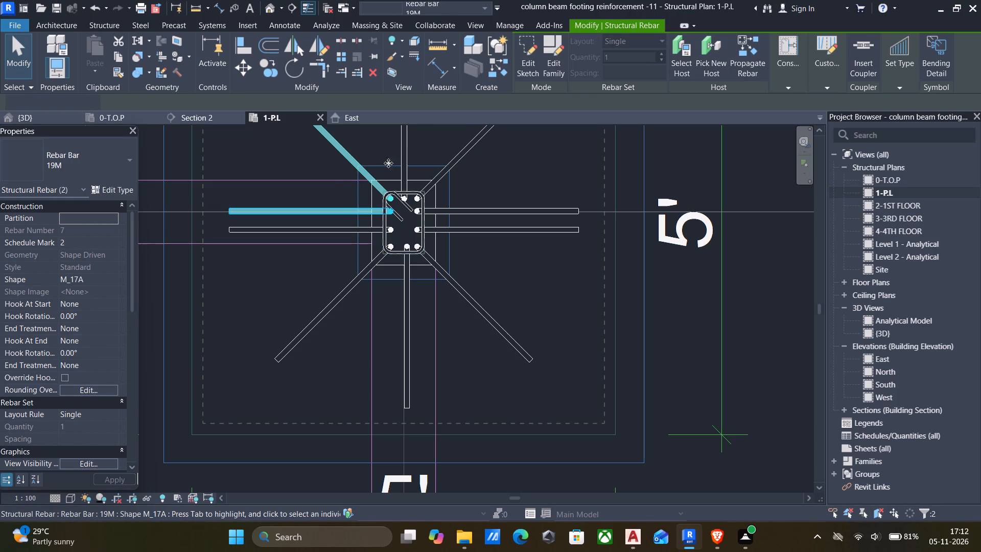
{"action": "left_click", "coordinate": [410, 143], "text": "ctrl"}
{"action": "left_click", "coordinate": [457, 153], "text": "ctrl"}
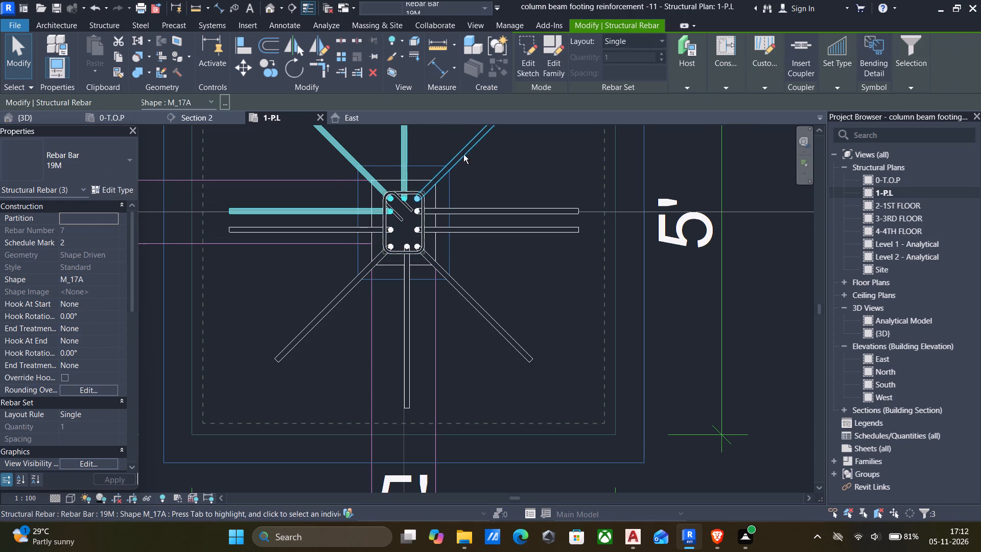
{"action": "left_click", "coordinate": [479, 209], "text": "ctrl"}
{"action": "left_click", "coordinate": [483, 225], "text": "ctrl"}
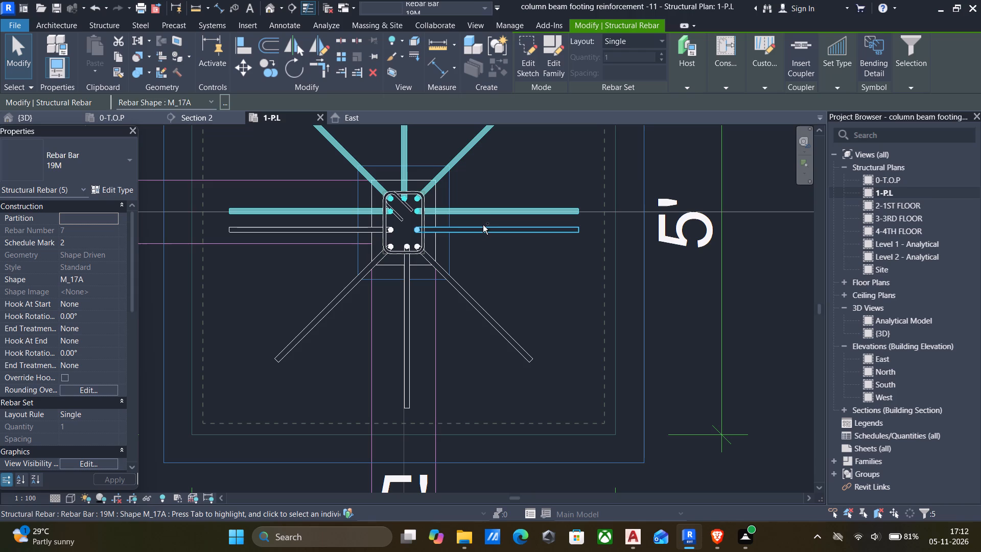
{"action": "left_click", "coordinate": [410, 210], "text": "ctrl"}
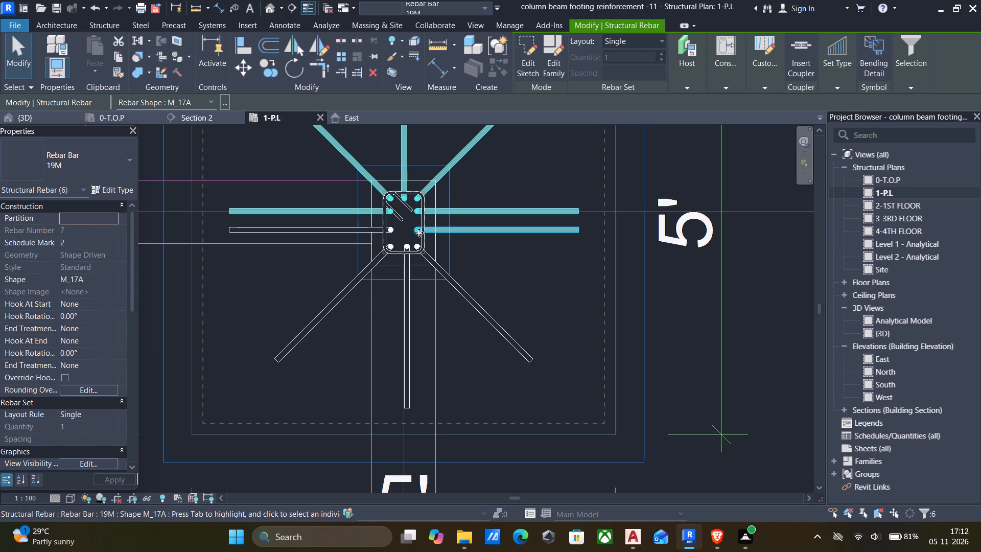
{"action": "left_click", "coordinate": [424, 242], "text": "ctrl"}
{"action": "left_click", "coordinate": [423, 237], "text": "ctrl"}
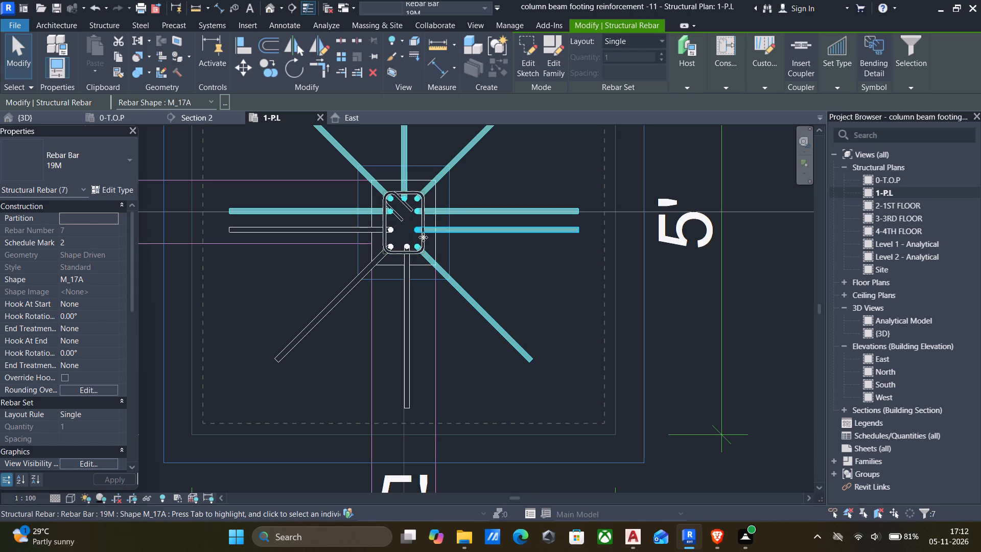
{"action": "left_click", "coordinate": [423, 241], "text": "ctrl"}
{"action": "left_click", "coordinate": [425, 240], "text": "ctrl"}
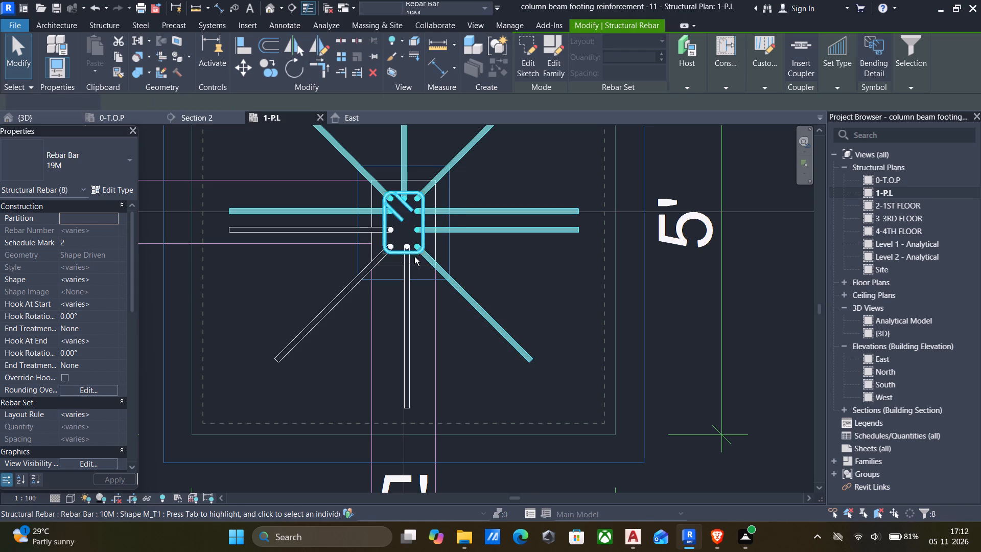
{"action": "left_click", "coordinate": [402, 291], "text": "ctrl"}
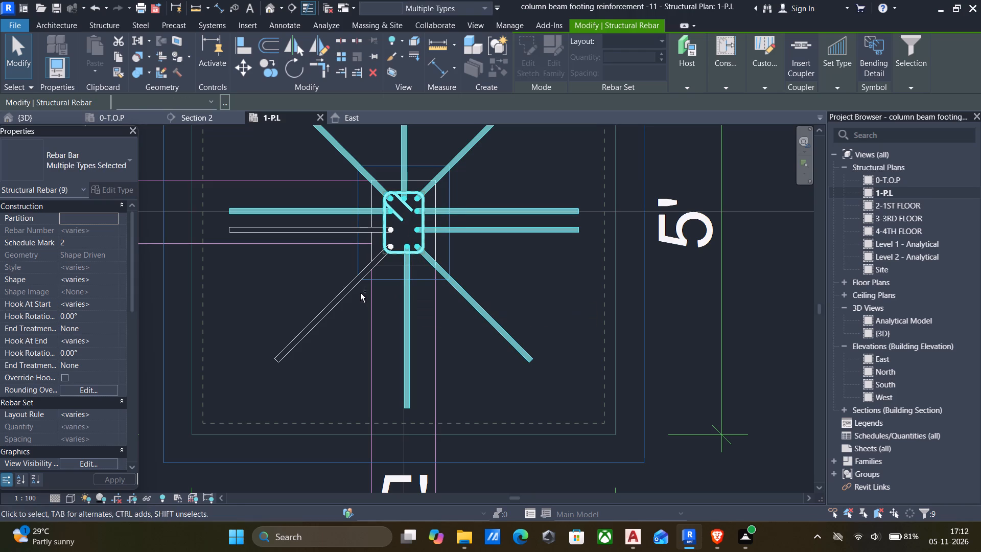
{"action": "left_click", "coordinate": [351, 293], "text": "ctrl"}
{"action": "left_click", "coordinate": [335, 231], "text": "ctrl"}
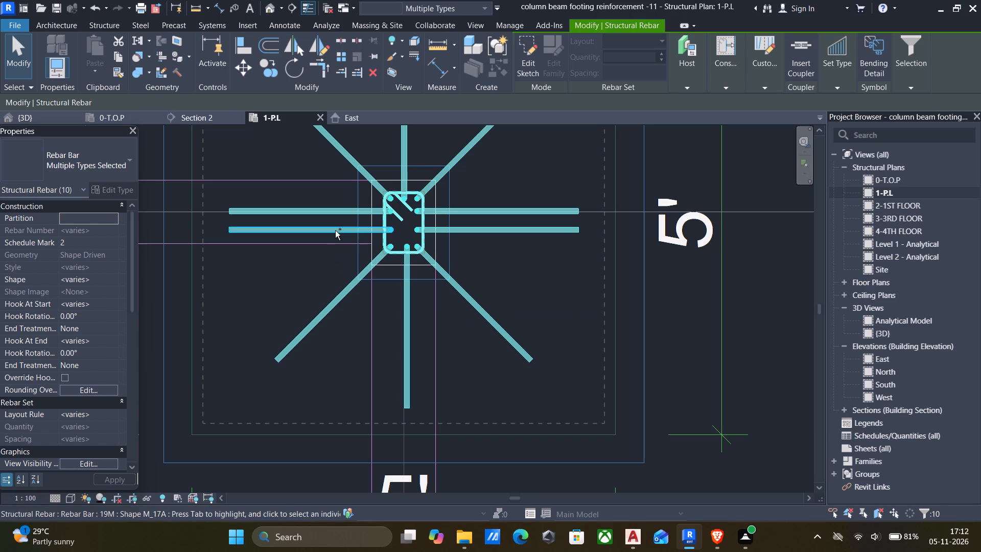
{"action": "type", "text": "co"}
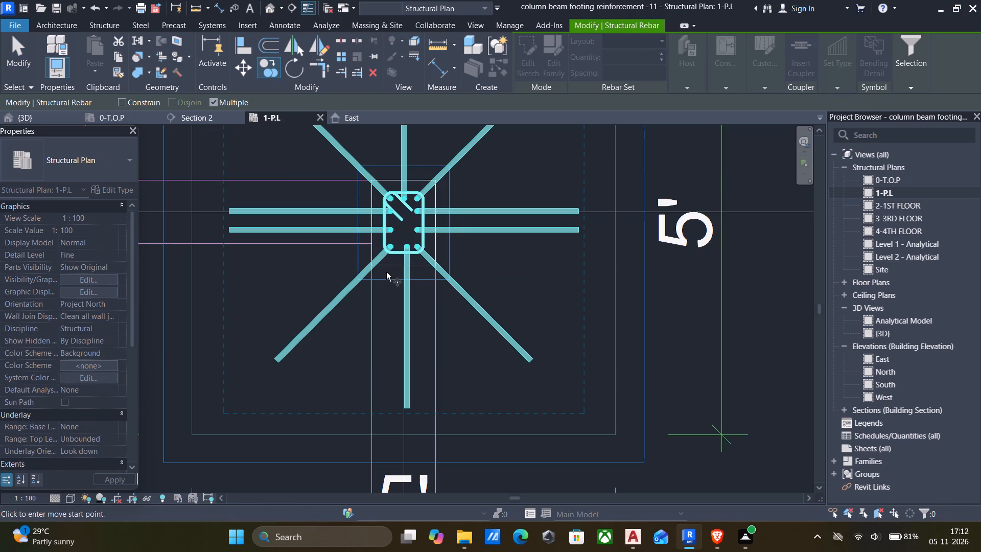
{"action": "scroll", "coordinate": [407, 272], "scroll_direction": "down", "scroll_amount": 9}
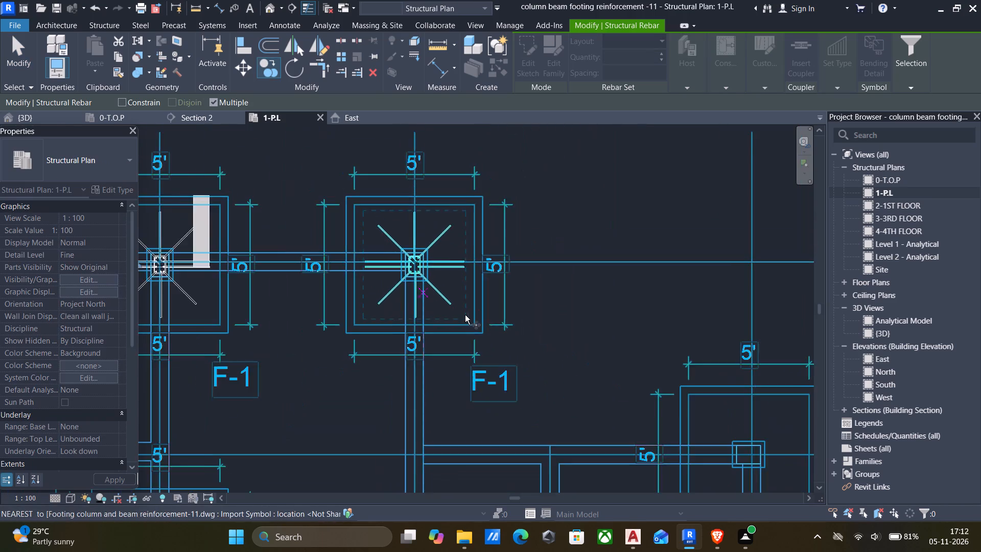
{"action": "scroll", "coordinate": [528, 317], "scroll_direction": "down", "scroll_amount": 3}
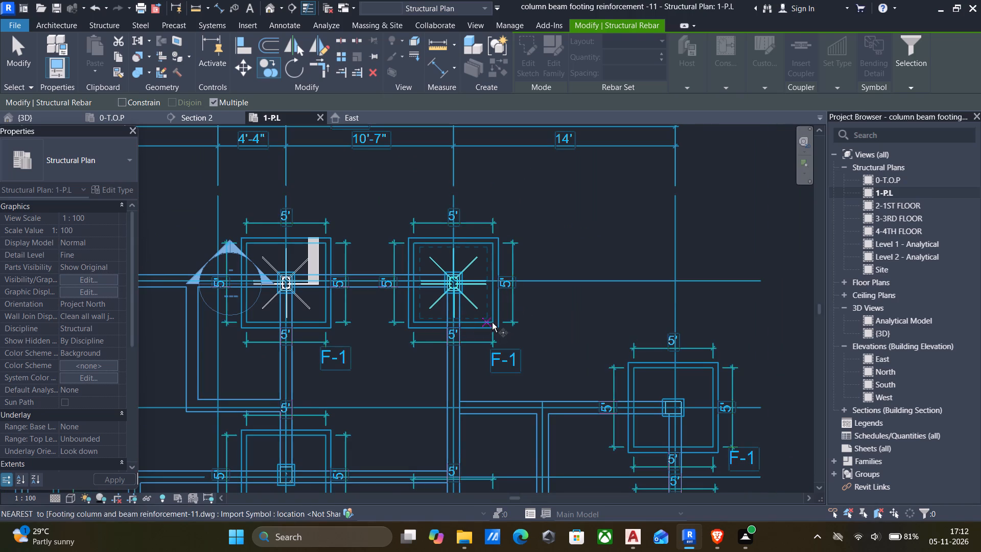
{"action": "scroll", "coordinate": [479, 306], "scroll_direction": "up", "scroll_amount": 14}
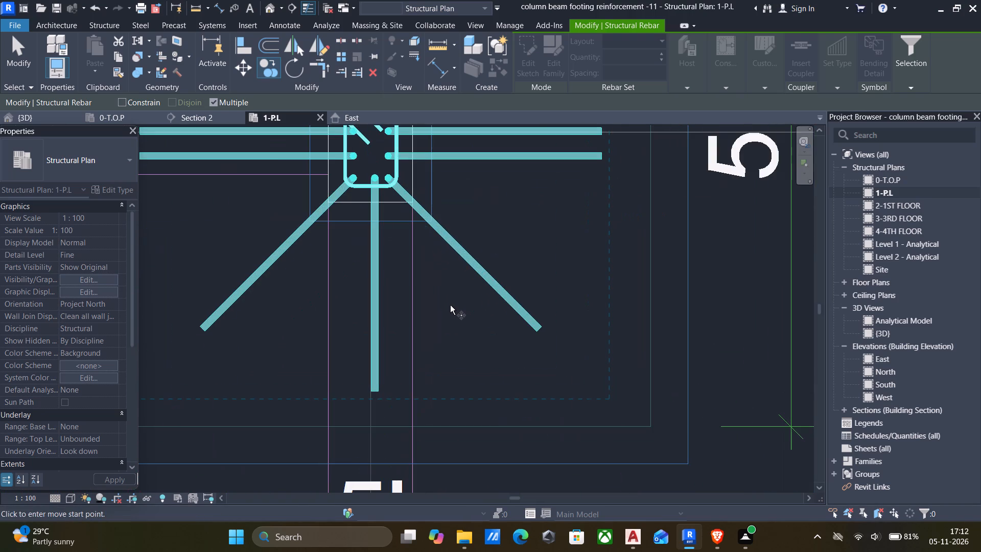
{"action": "left_click", "coordinate": [429, 218]}
{"action": "scroll", "coordinate": [559, 313], "scroll_direction": "down", "scroll_amount": 11}
{"action": "scroll", "coordinate": [679, 378], "scroll_direction": "down", "scroll_amount": 1}
{"action": "middle_click_drag", "start_coordinate": [679, 378], "coordinate": [553, 339]}
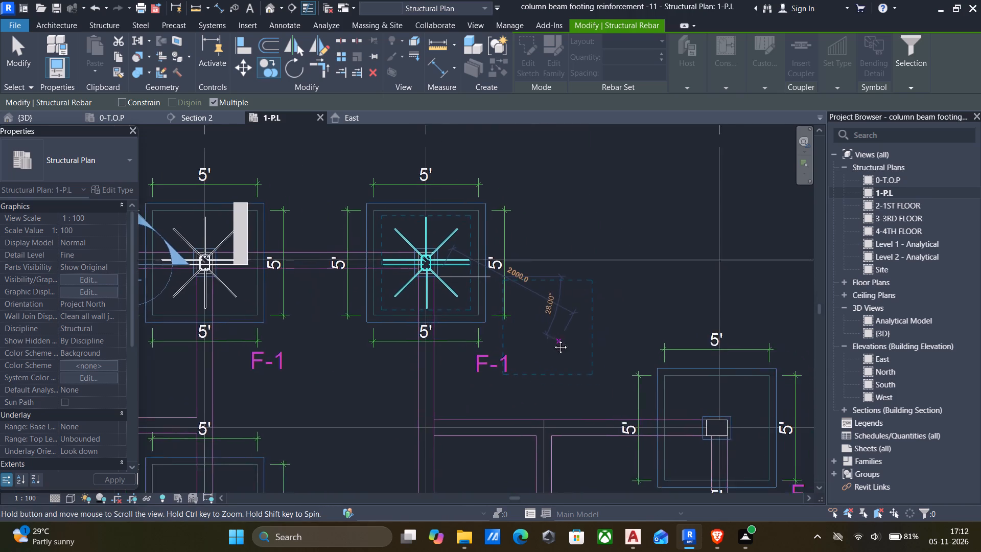
{"action": "middle_click_drag", "start_coordinate": [553, 339], "coordinate": [446, 270]}
{"action": "scroll", "coordinate": [587, 369], "scroll_direction": "up", "scroll_amount": 2}
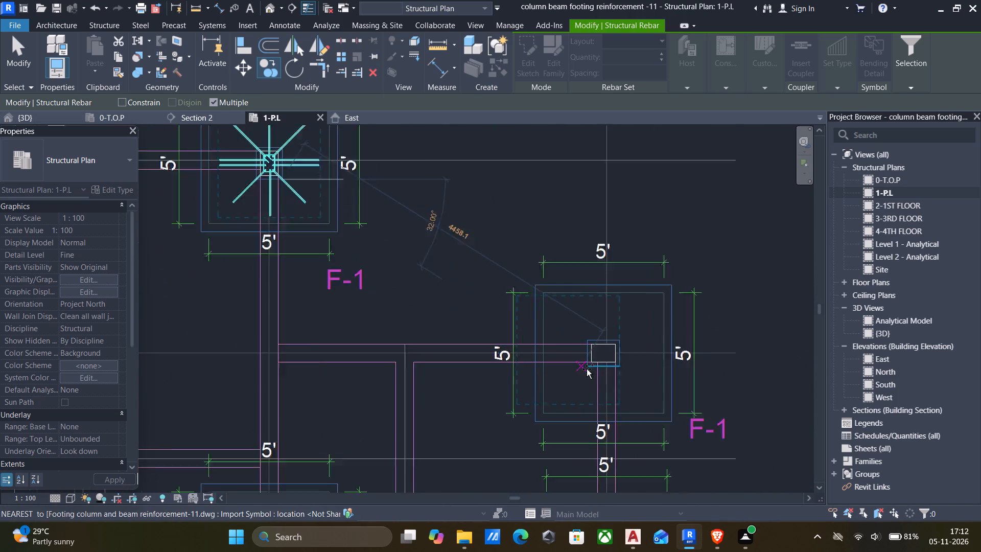
{"action": "scroll", "coordinate": [587, 369], "scroll_direction": "up", "scroll_amount": 7}
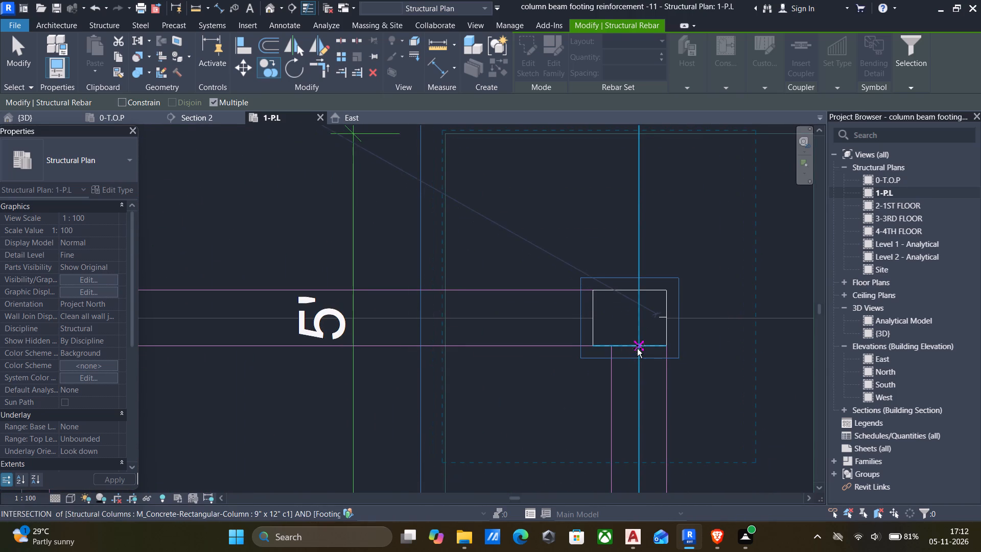
{"action": "left_click", "coordinate": [639, 346]}
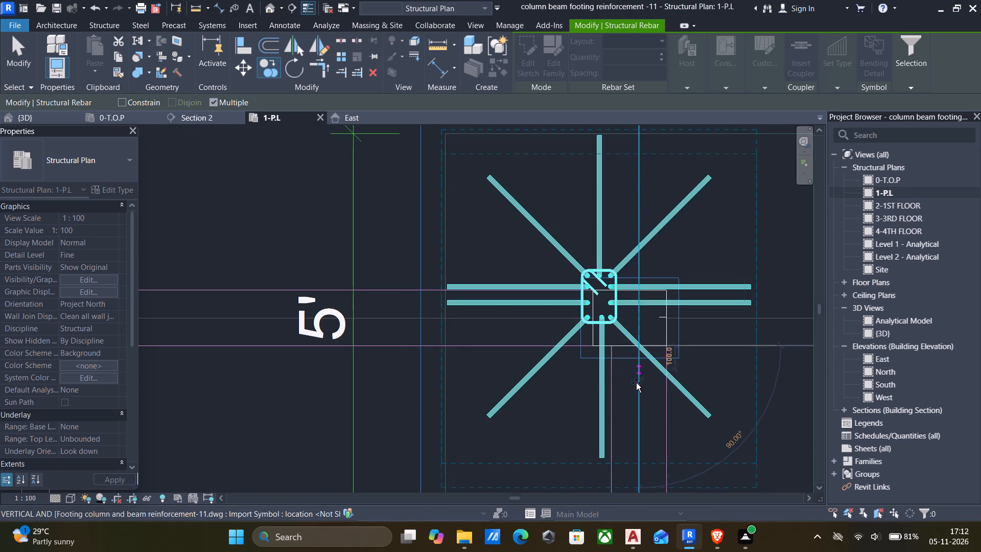
{"action": "scroll", "coordinate": [638, 388], "scroll_direction": "down", "scroll_amount": 9}
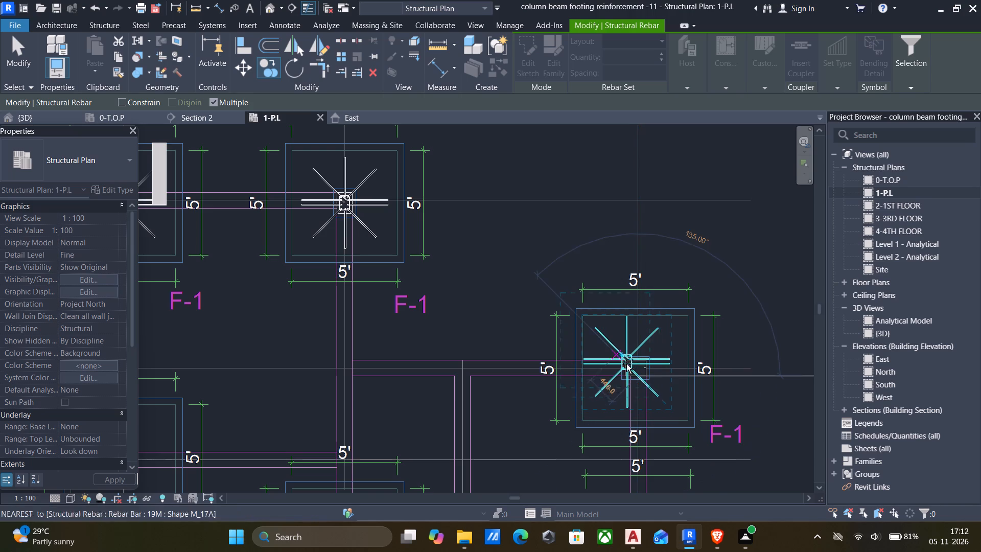
{"action": "key", "text": "Escape"}
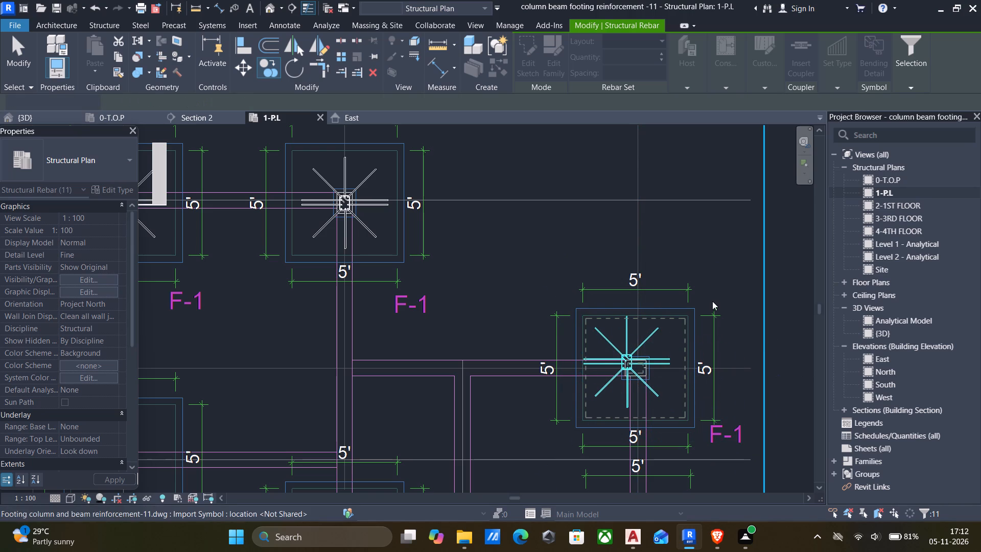
Nudge the copied reinforcement down and to the right so it sits within the grid E column outline.
{"action": "scroll", "coordinate": [707, 324], "scroll_direction": "up", "scroll_amount": 4}
{"action": "key", "text": "Down"}
{"action": "key", "text": "Down"}
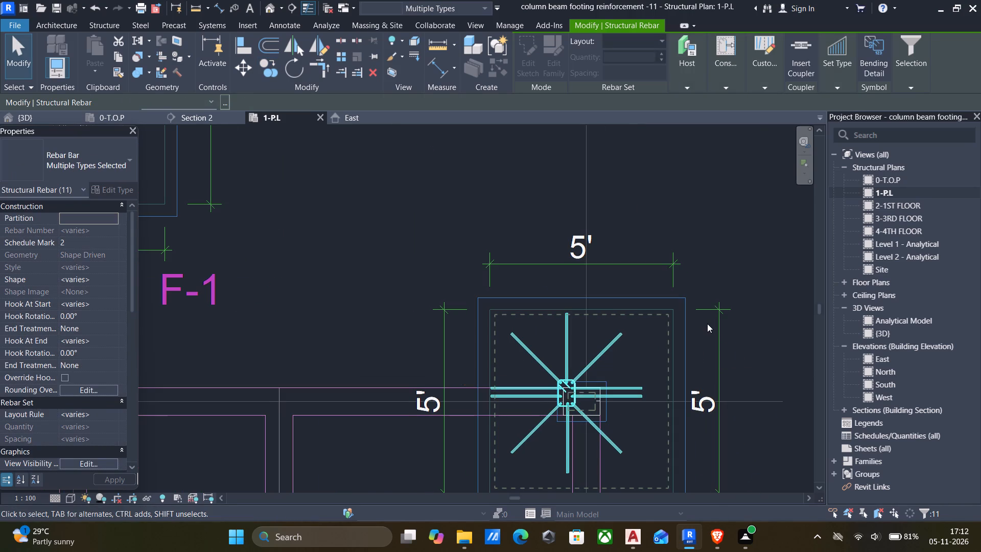
{"action": "key", "text": "Down"}
{"action": "key", "text": "Down"}
{"action": "key", "text": "Right"}
{"action": "key", "text": "Right"}
{"action": "key", "text": "Right"}
{"action": "key", "text": "Right"}
{"action": "key", "text": "Right"}
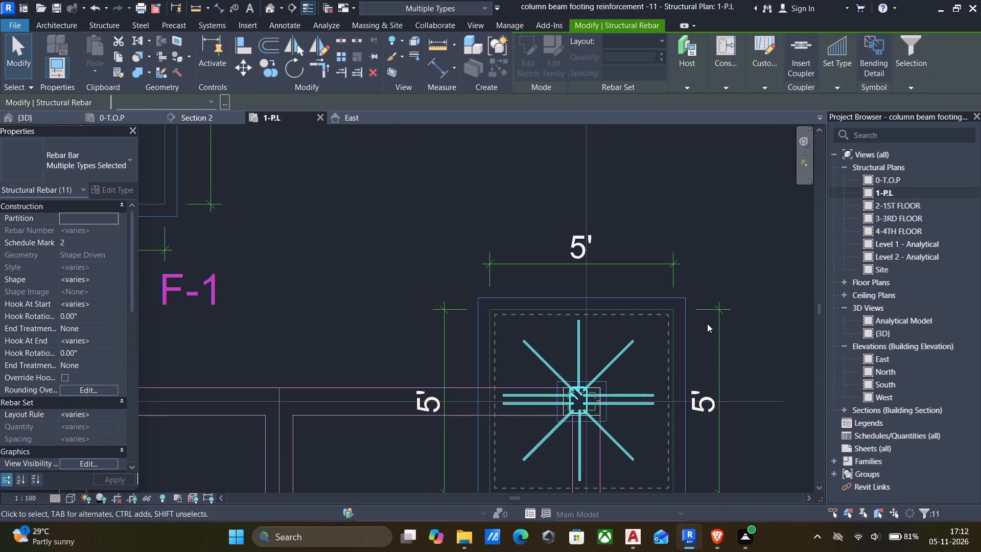
Try to rotate the whole copied tie-and-bar set to suit the grid E column's orientation, then clear the selection.
{"action": "key", "text": "space"}
{"action": "key", "text": "space"}
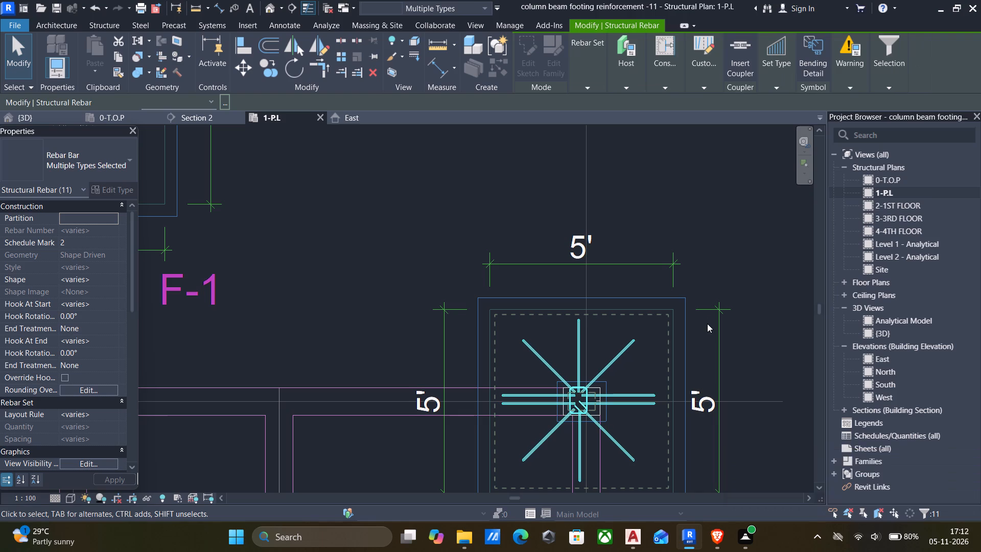
{"action": "key", "text": "space"}
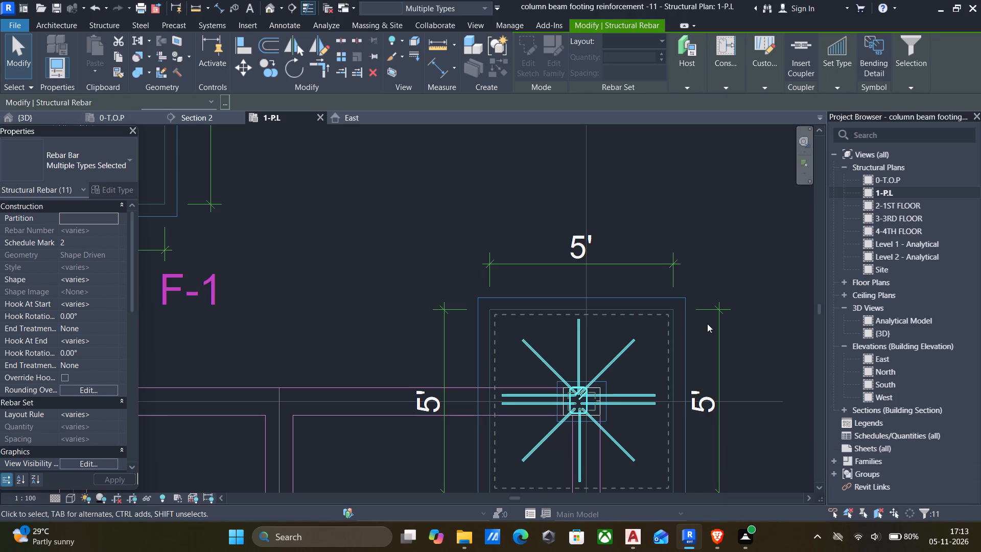
{"action": "key", "text": "space"}
{"action": "scroll", "coordinate": [598, 400], "scroll_direction": "up", "scroll_amount": 5}
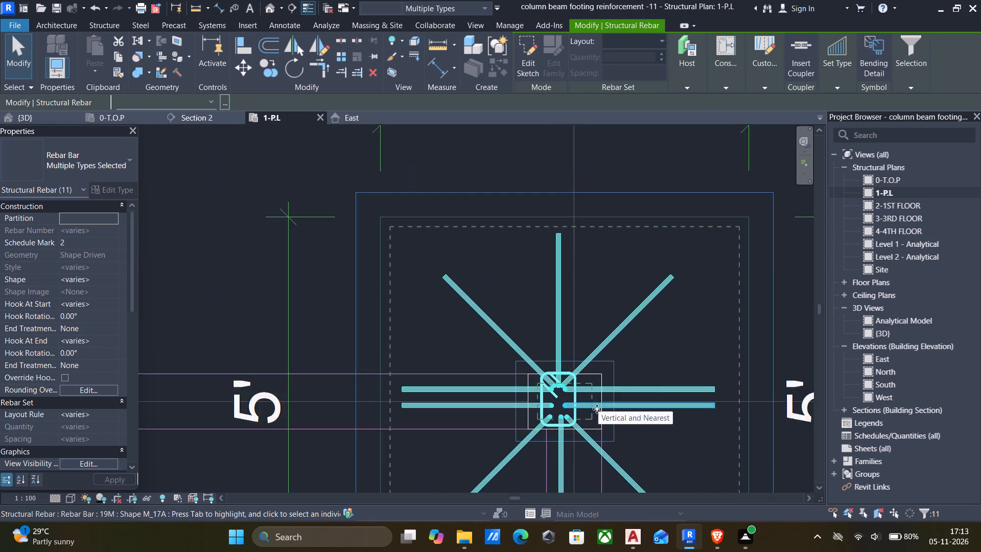
{"action": "scroll", "coordinate": [597, 409], "scroll_direction": "up", "scroll_amount": 4}
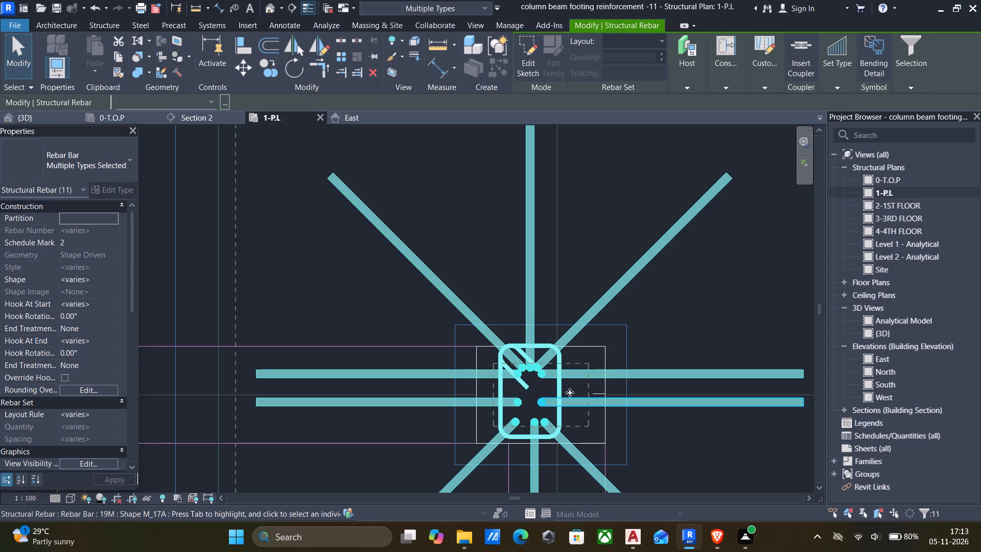
{"action": "key", "text": "Escape"}
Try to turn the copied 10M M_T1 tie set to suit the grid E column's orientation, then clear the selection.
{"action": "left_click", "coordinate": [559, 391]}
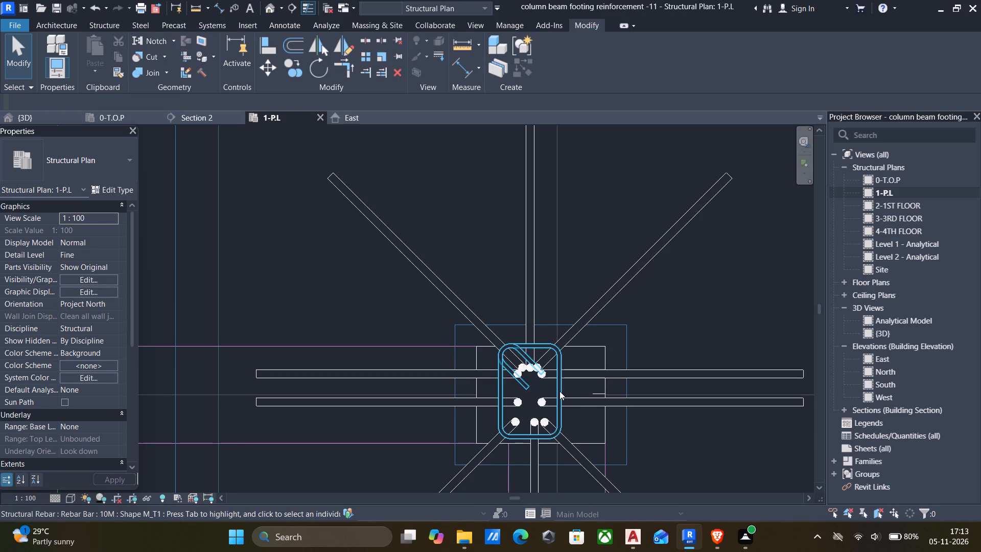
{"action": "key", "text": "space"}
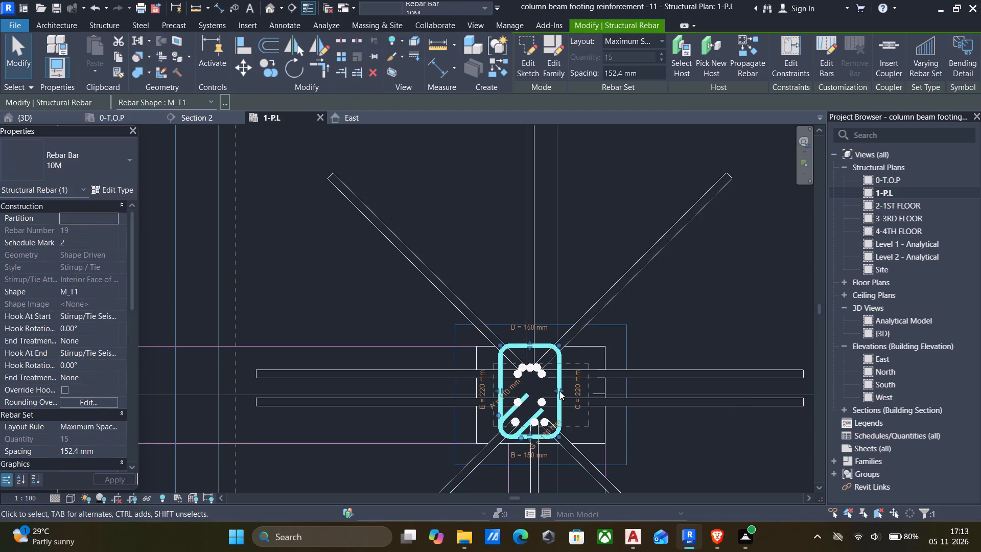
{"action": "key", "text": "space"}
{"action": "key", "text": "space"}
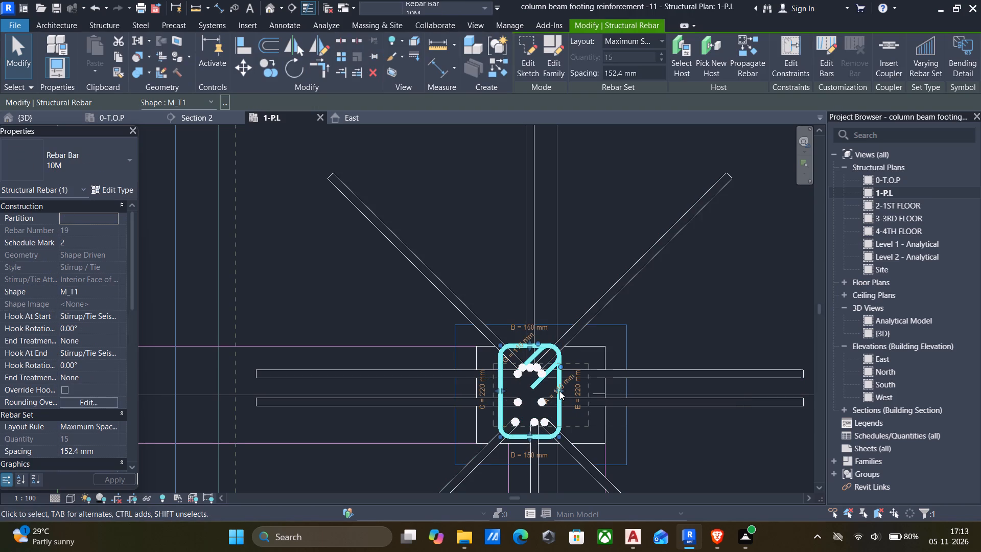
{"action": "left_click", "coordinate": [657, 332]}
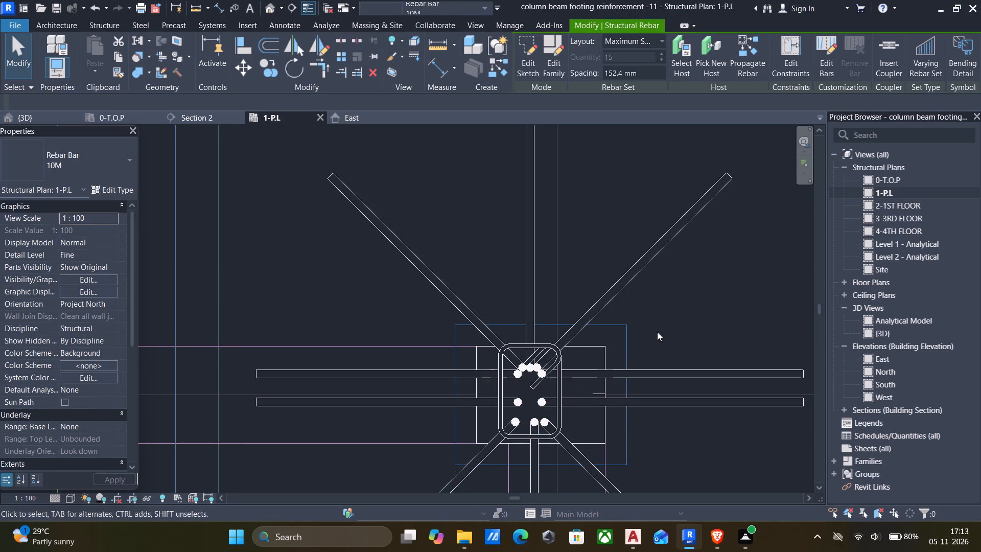
Delete eight of the copied 19M M_17A bars from the grid E column, keeping the two that extend toward its right side.
{"action": "scroll", "coordinate": [605, 340], "scroll_direction": "down", "scroll_amount": 6}
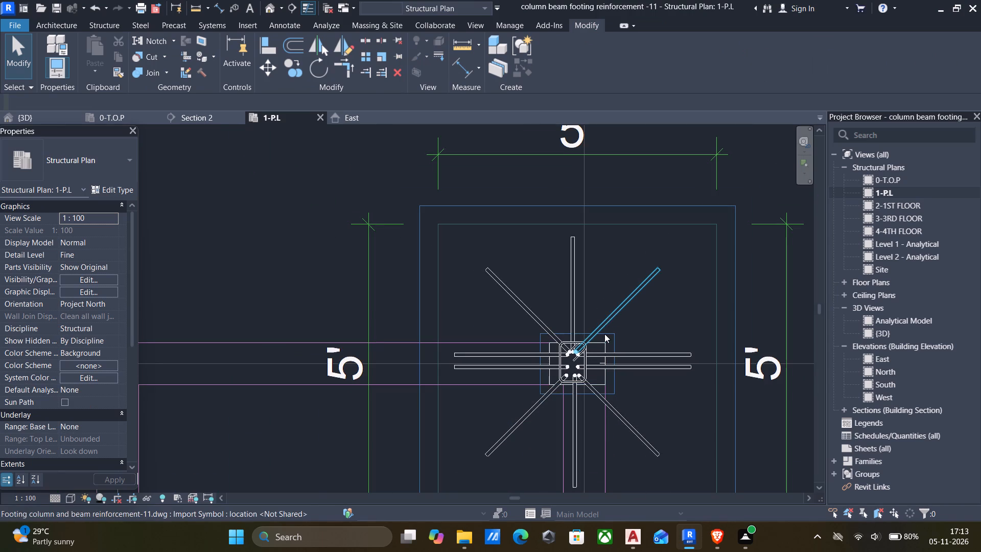
{"action": "left_click", "coordinate": [612, 316]}
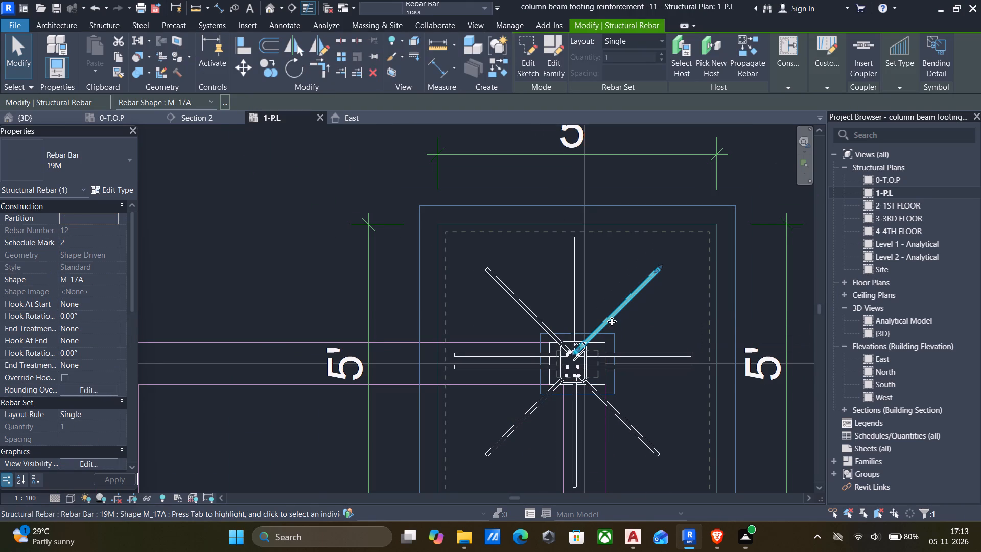
{"action": "key", "text": "Delete"}
{"action": "left_click", "coordinate": [577, 309]}
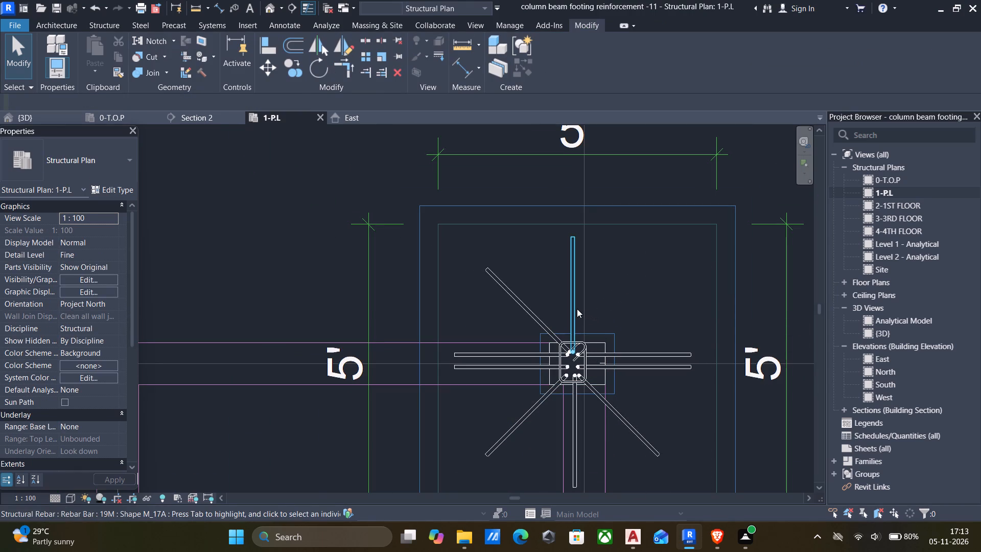
{"action": "key", "text": "Delete"}
{"action": "left_click", "coordinate": [528, 307]}
{"action": "key", "text": "Delete"}
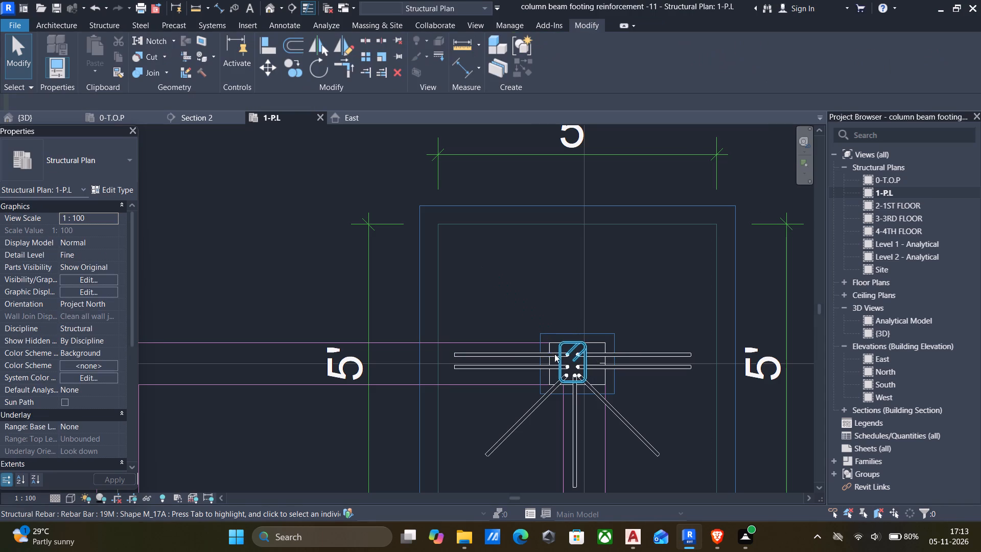
{"action": "left_click", "coordinate": [519, 357]}
{"action": "key", "text": "Delete"}
{"action": "left_click", "coordinate": [518, 365]}
{"action": "key", "text": "Delete"}
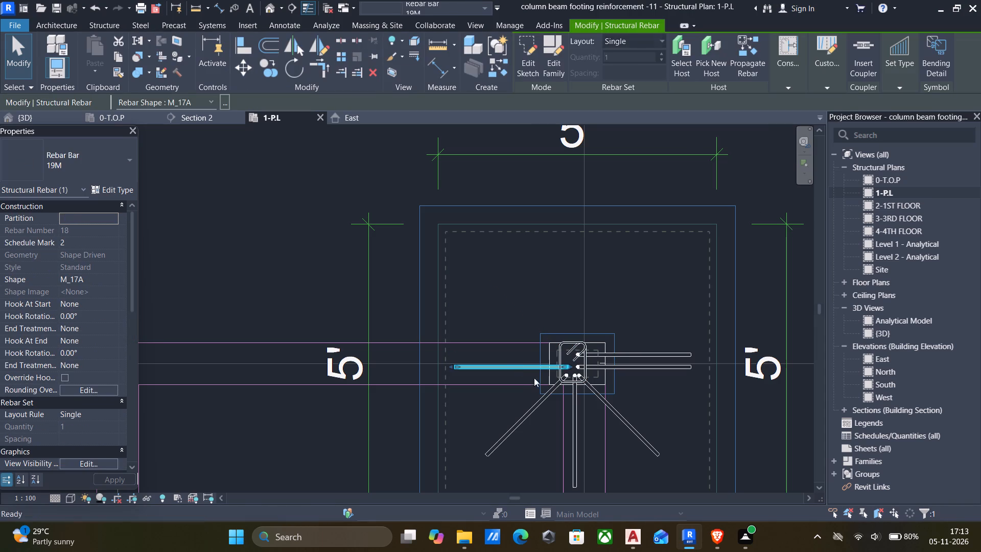
{"action": "left_click", "coordinate": [535, 400]}
{"action": "key", "text": "Delete"}
{"action": "left_click", "coordinate": [575, 408]}
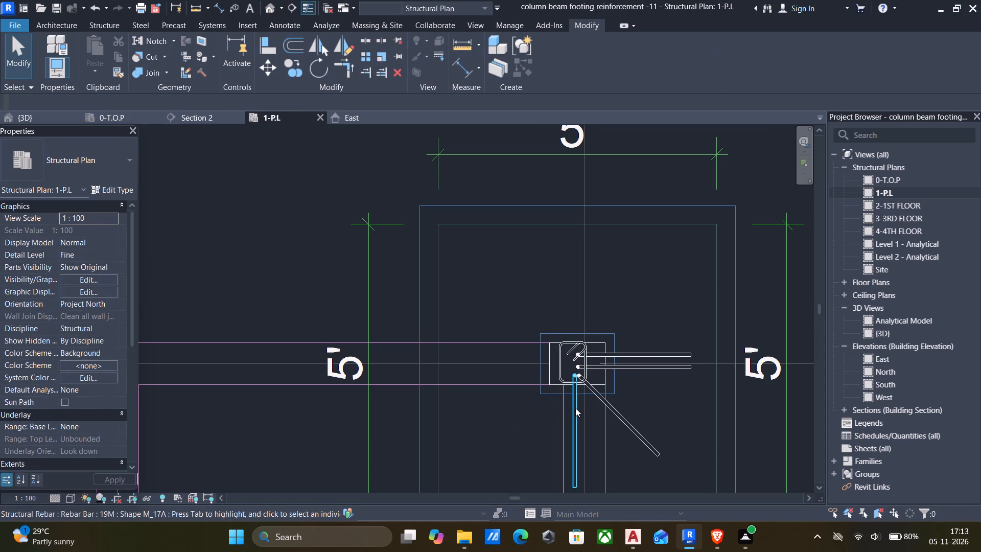
{"action": "key", "text": "Delete"}
{"action": "left_click", "coordinate": [598, 399]}
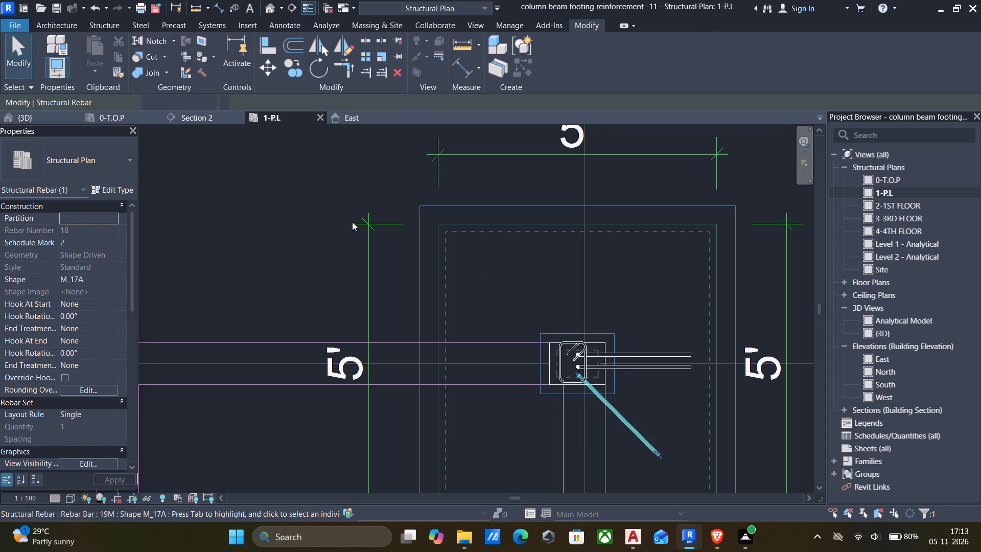
{"action": "key", "text": "Delete"}
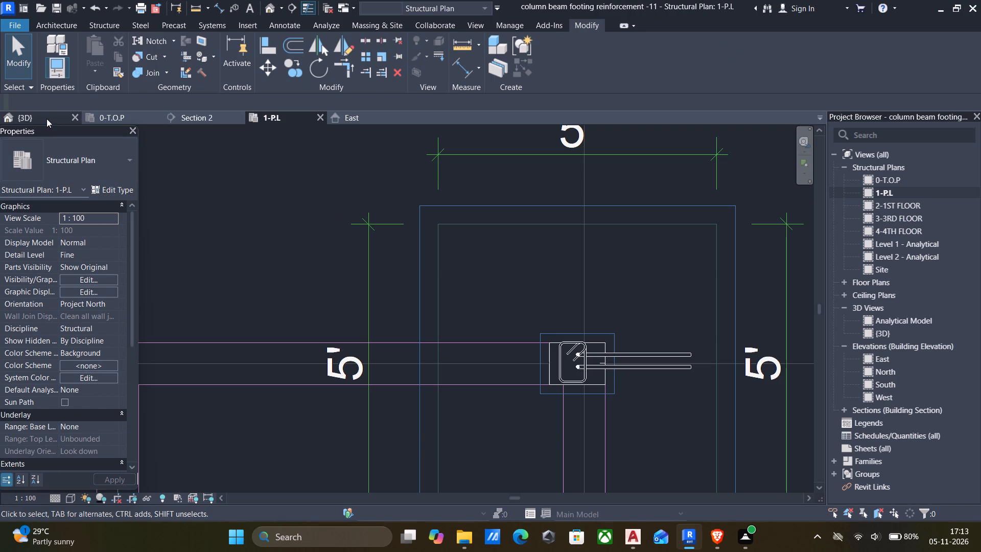
Examine the columns, footings and placed reinforcement in the {3D} view.
{"action": "left_click", "coordinate": [44, 115]}
{"action": "scroll", "coordinate": [347, 237], "scroll_direction": "down", "scroll_amount": 7}
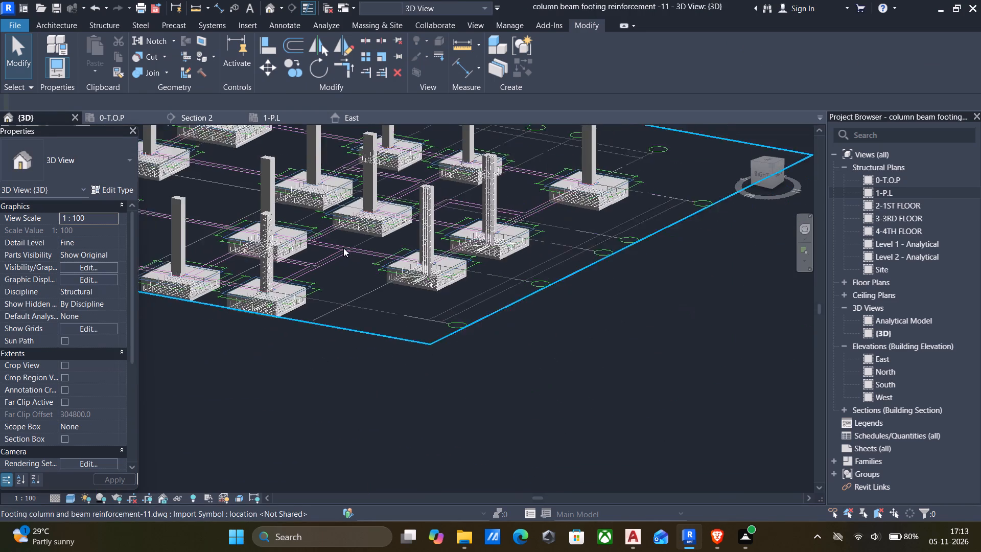
{"action": "scroll", "coordinate": [343, 248], "scroll_direction": "down", "scroll_amount": 3}
{"action": "middle_click_drag", "start_coordinate": [349, 251], "coordinate": [387, 347]}
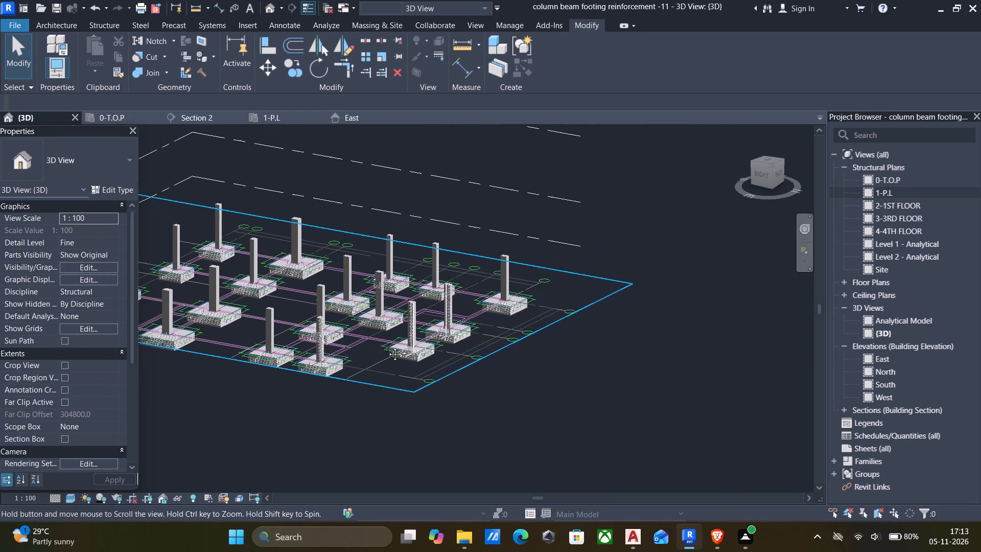
{"action": "middle_click_drag", "start_coordinate": [387, 347], "coordinate": [438, 346]}
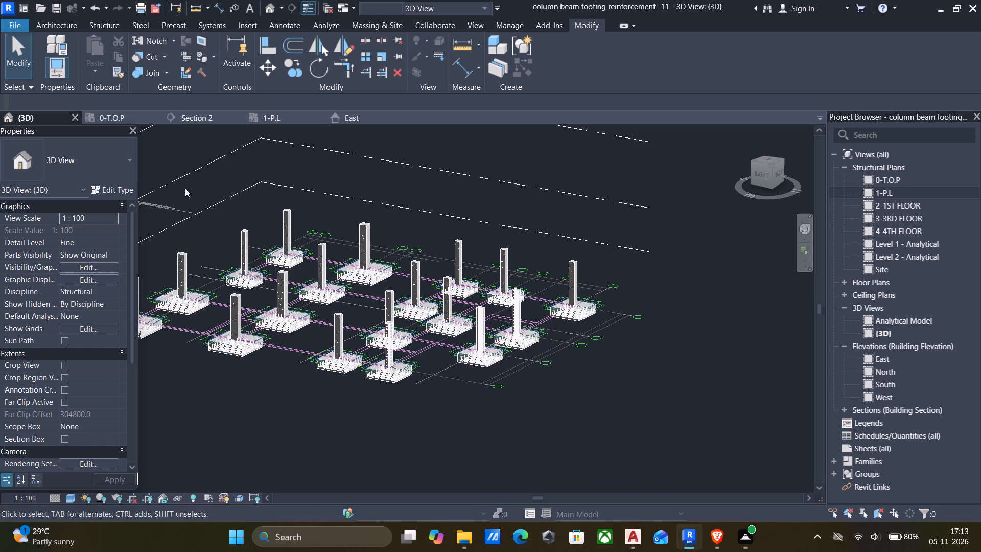
Delete the last two copied 19M M_17A bars from the grid E column on the 1-P.L plan.
{"action": "left_click", "coordinate": [266, 121]}
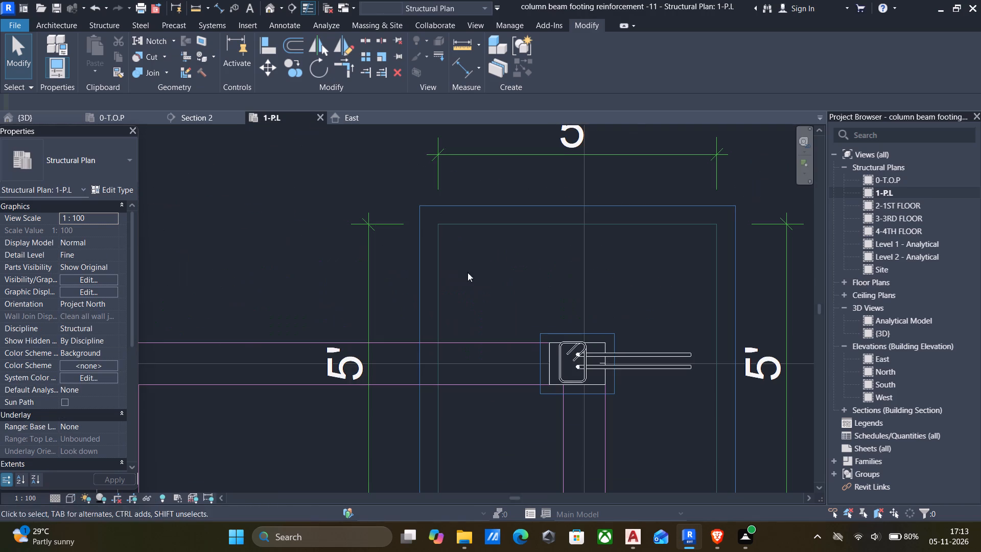
{"action": "scroll", "coordinate": [604, 364], "scroll_direction": "up", "scroll_amount": 8}
{"action": "left_click", "coordinate": [581, 342]}
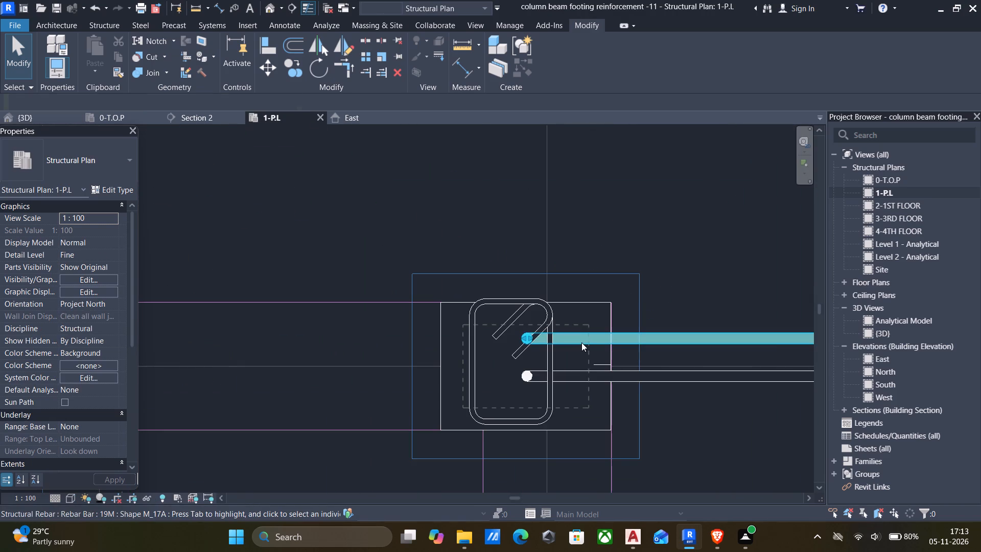
{"action": "key", "text": "F12"}
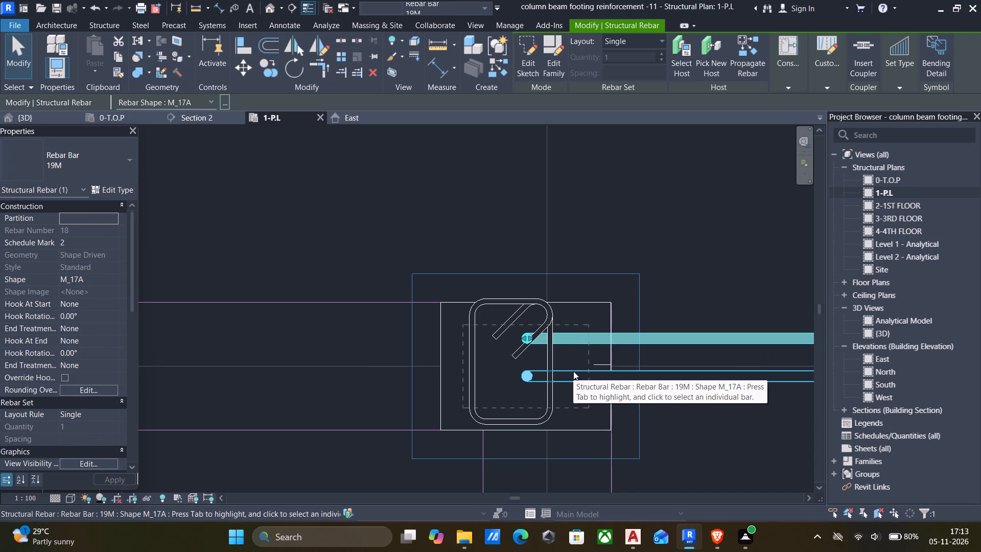
{"action": "key", "text": "F12"}
{"action": "key", "text": "Delete"}
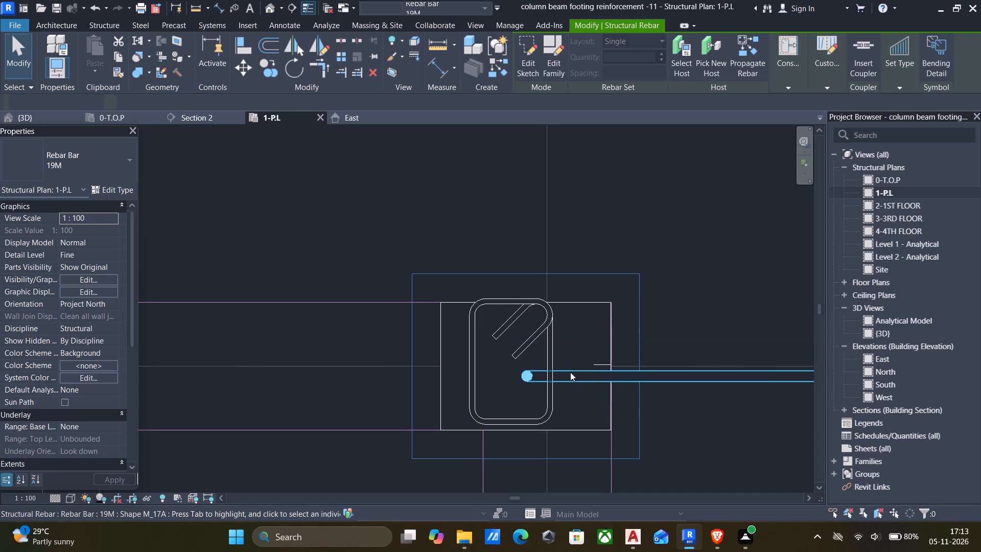
{"action": "left_click", "coordinate": [569, 370]}
{"action": "key", "text": "Delete"}
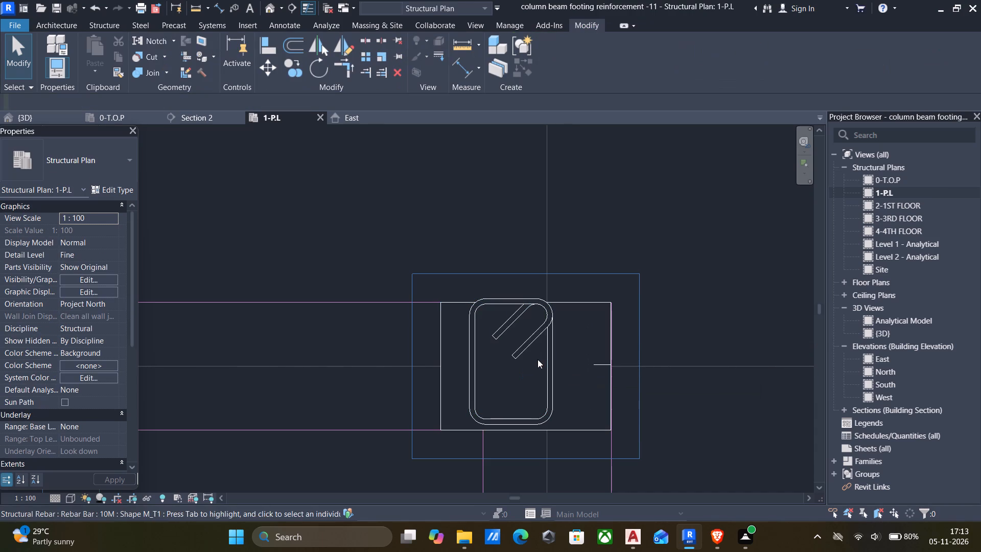
Try other orientations for the 10M M_T1 tie set in the grid E column, then delete the set.
{"action": "left_click", "coordinate": [528, 346]}
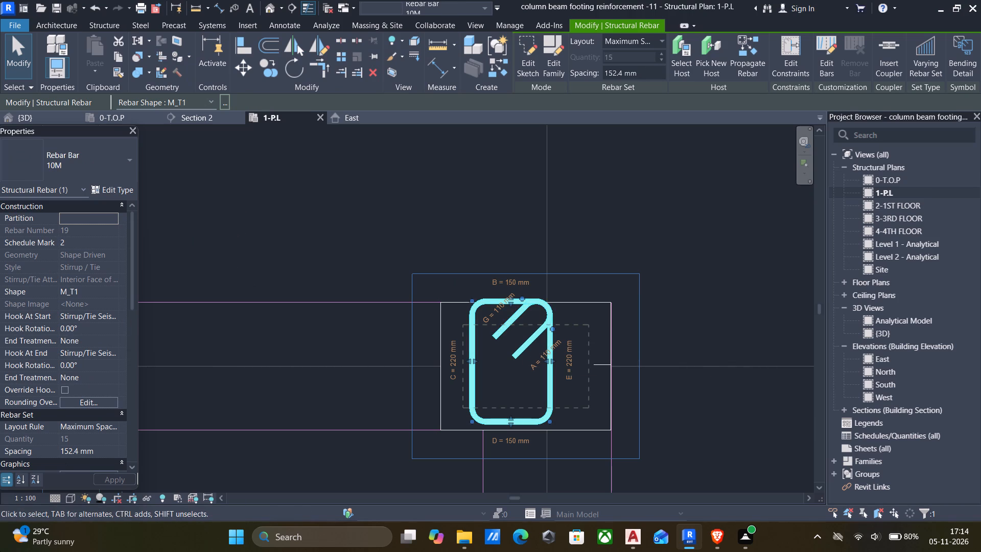
{"action": "key", "text": "space"}
{"action": "key", "text": "space"}
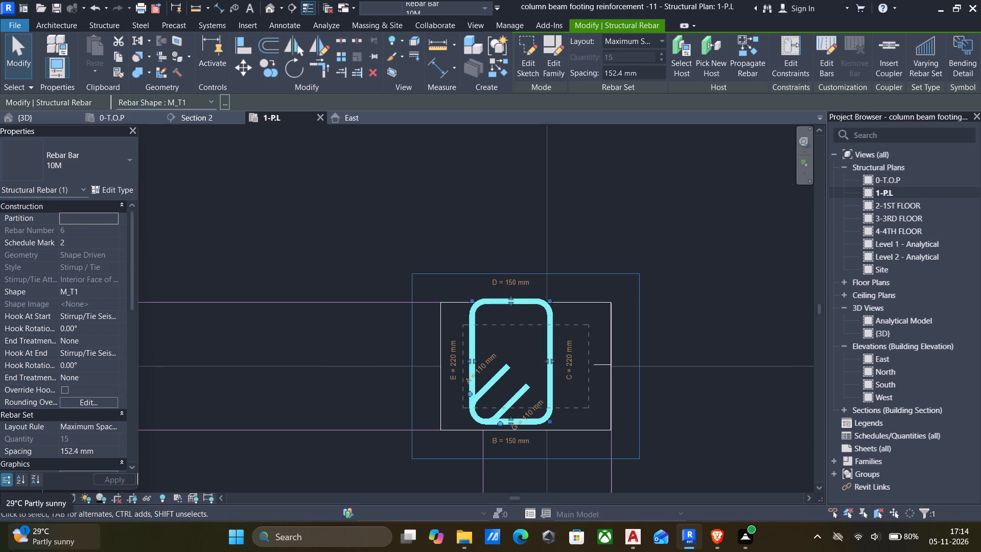
{"action": "key", "text": "space"}
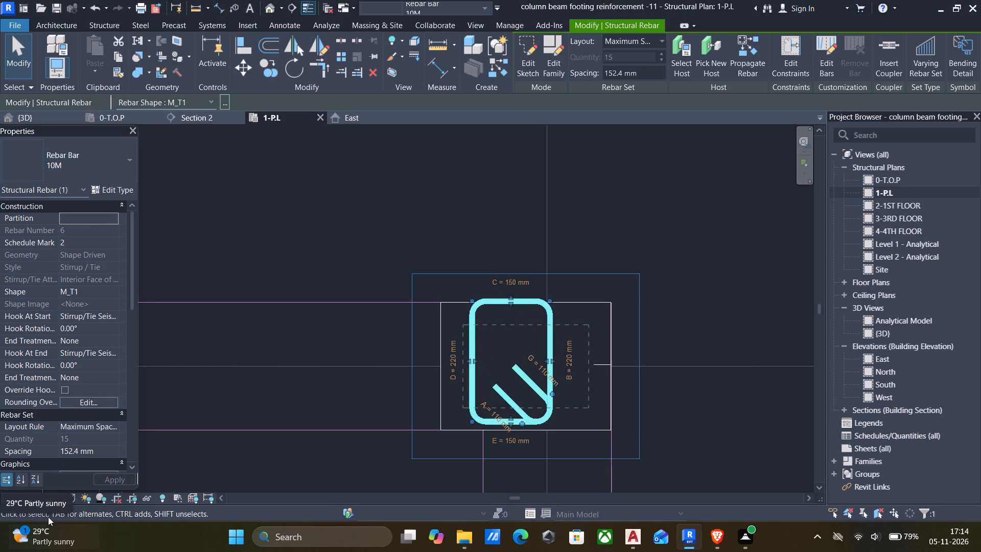
{"action": "key", "text": "Delete"}
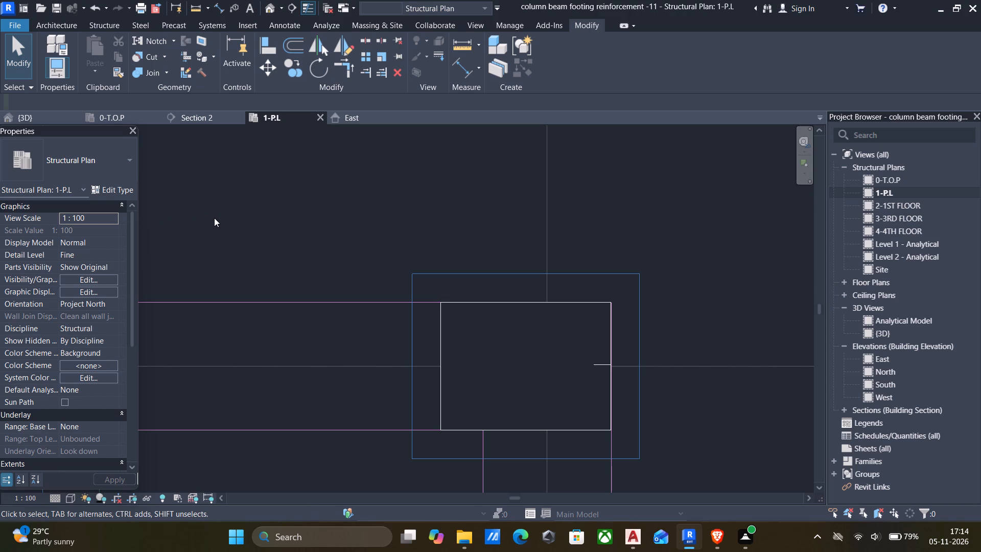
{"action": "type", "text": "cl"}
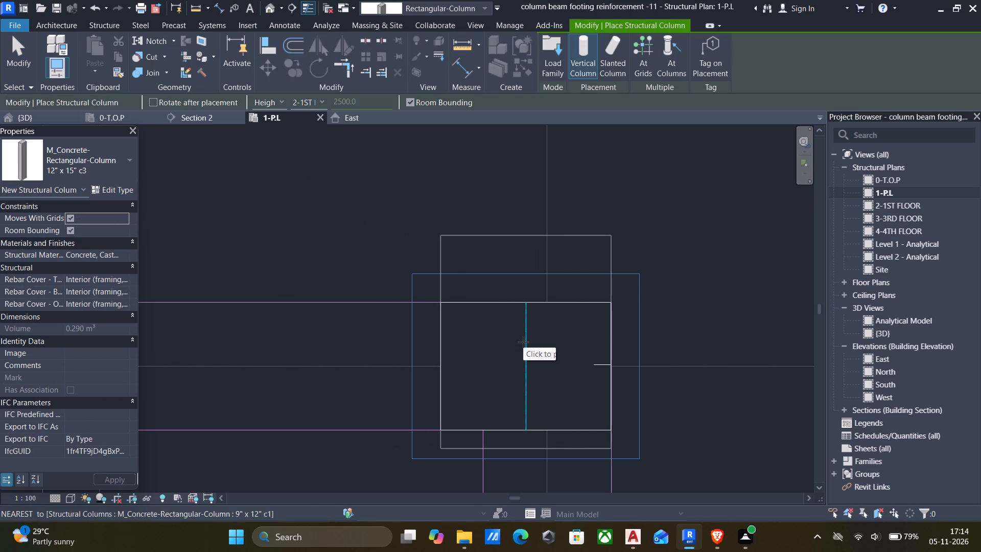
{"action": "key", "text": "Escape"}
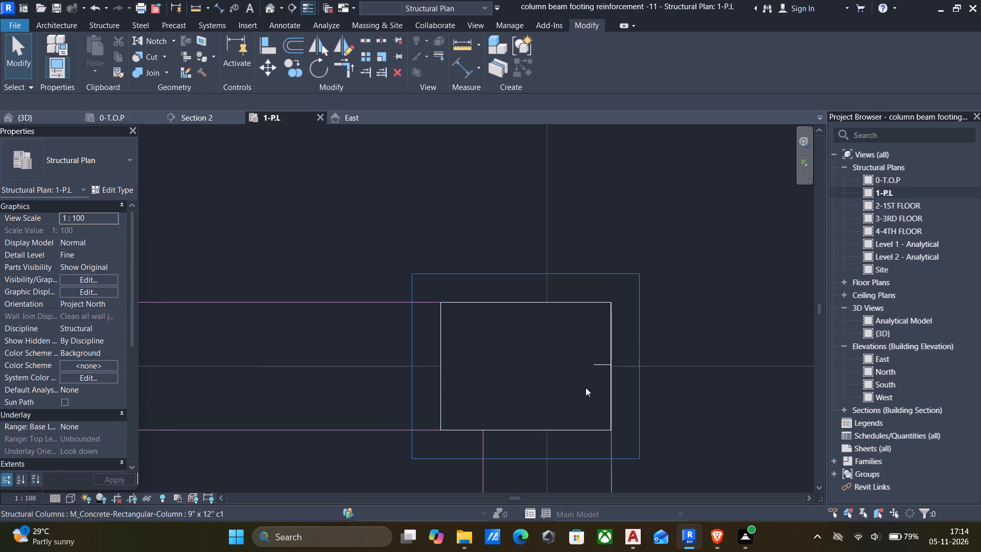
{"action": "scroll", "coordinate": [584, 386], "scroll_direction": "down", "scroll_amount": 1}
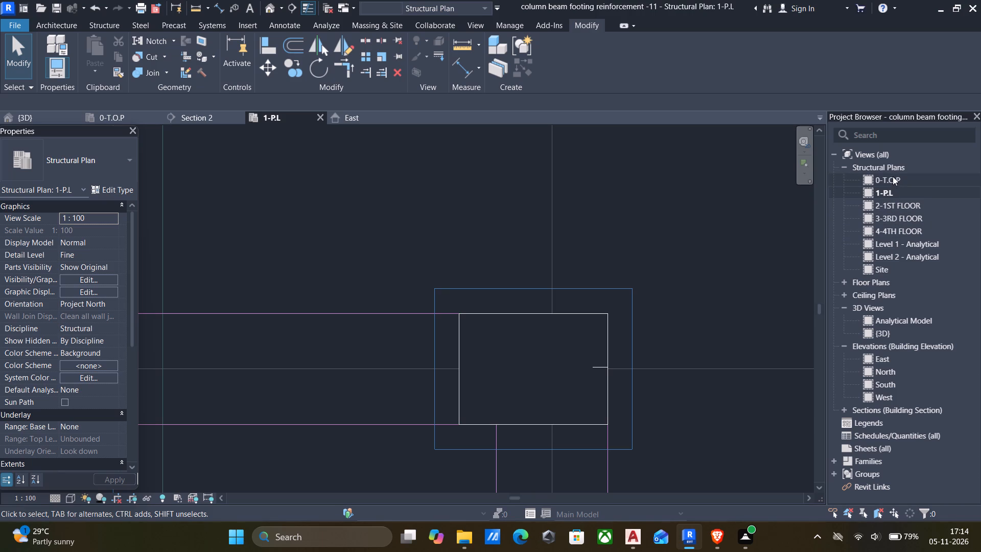
Examine the 2-1ST FLOOR structural plan for the columns, then return to the 1-P.L plan.
{"action": "double_click", "coordinate": [877, 203]}
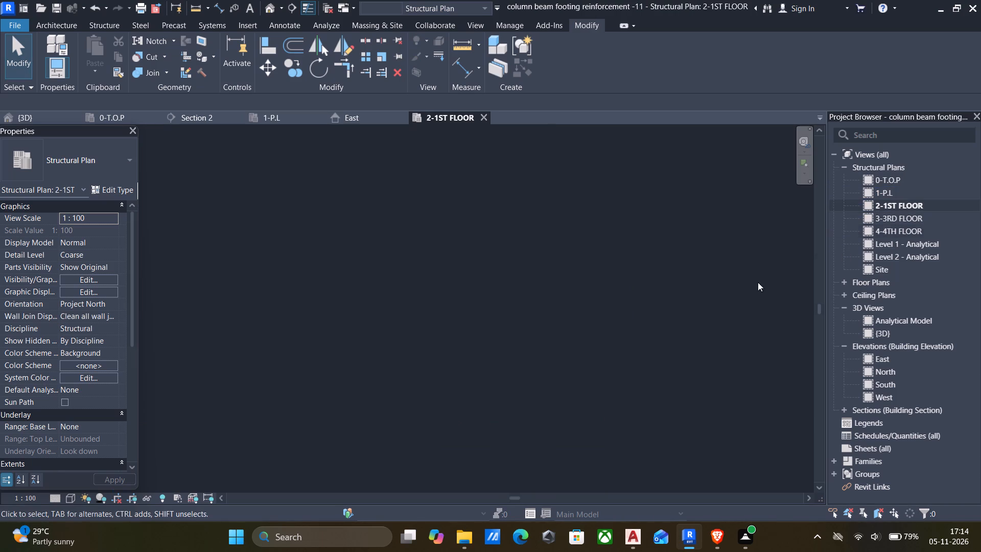
{"action": "scroll", "coordinate": [645, 341], "scroll_direction": "down", "scroll_amount": 12}
{"action": "scroll", "coordinate": [485, 321], "scroll_direction": "down", "scroll_amount": 18}
{"action": "scroll", "coordinate": [579, 323], "scroll_direction": "down", "scroll_amount": 6}
{"action": "scroll", "coordinate": [536, 347], "scroll_direction": "up", "scroll_amount": 6}
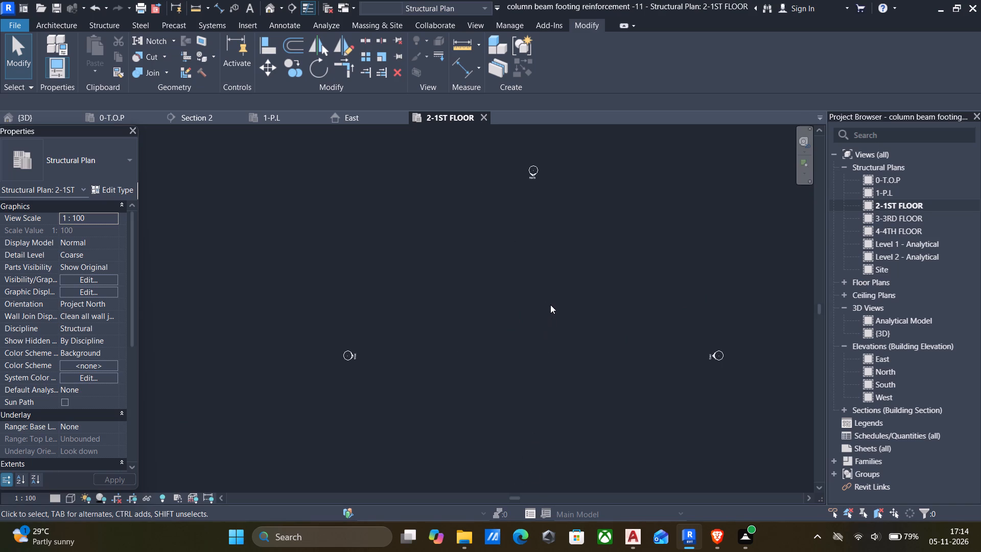
{"action": "scroll", "coordinate": [544, 333], "scroll_direction": "down", "scroll_amount": 2}
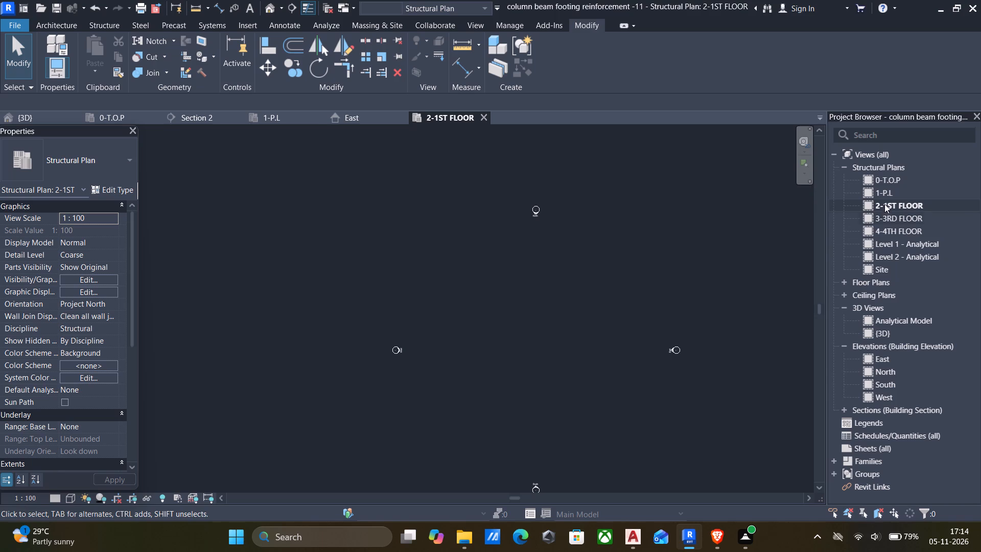
{"action": "double_click", "coordinate": [885, 192]}
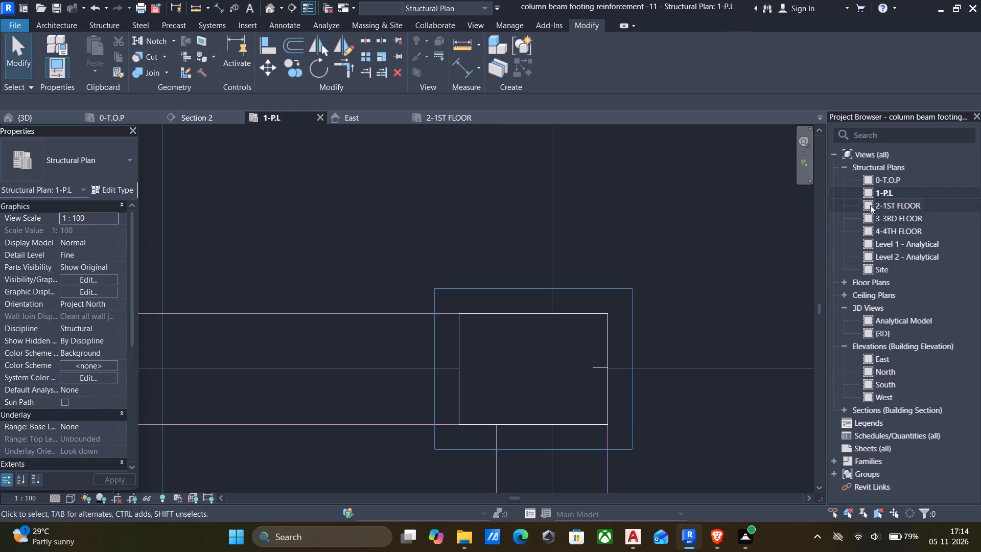
Examine the 0-T.O.P, 2-1ST FLOOR and 1-P.L structural plans, comparing the reinforced columns with the bare grid E column.
{"action": "double_click", "coordinate": [881, 181]}
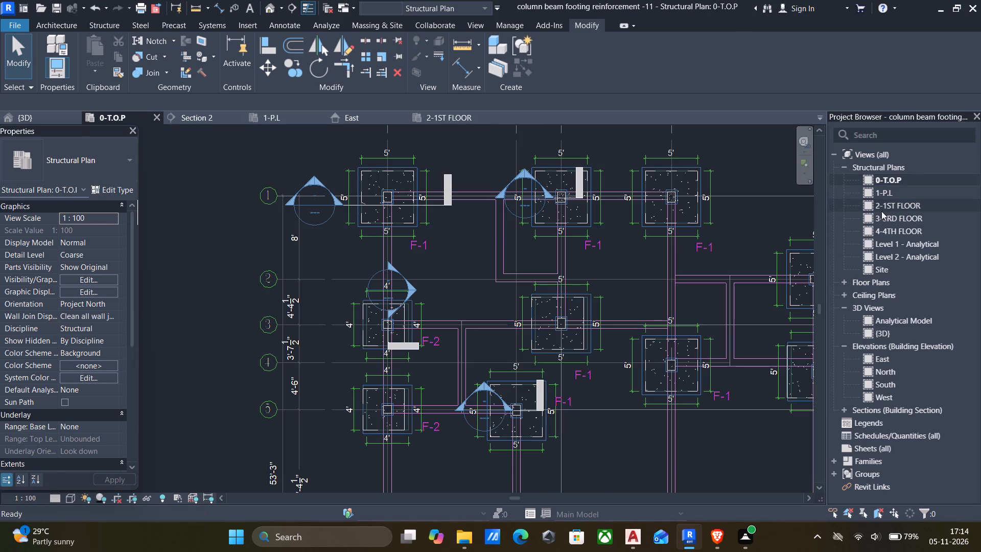
{"action": "double_click", "coordinate": [883, 210]}
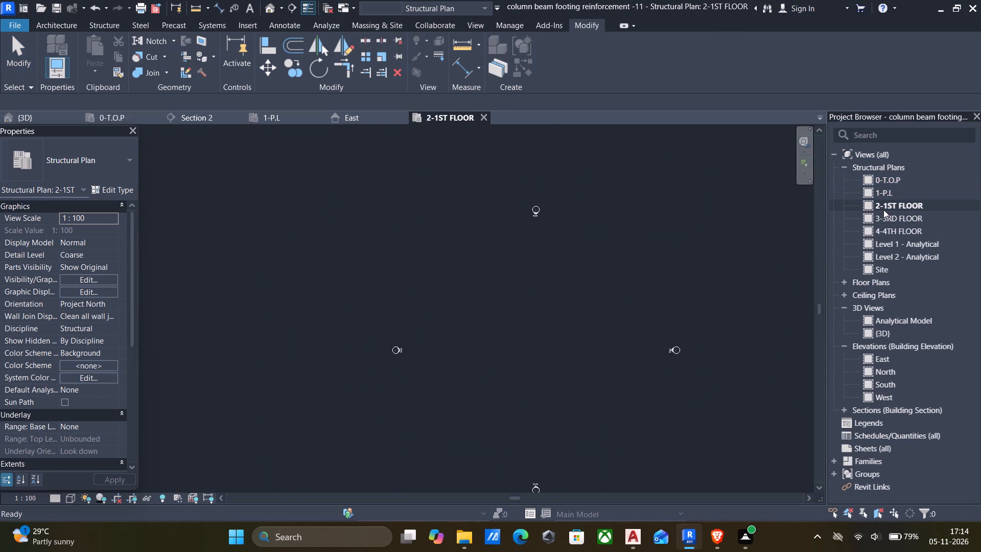
{"action": "scroll", "coordinate": [673, 292], "scroll_direction": "down", "scroll_amount": 3}
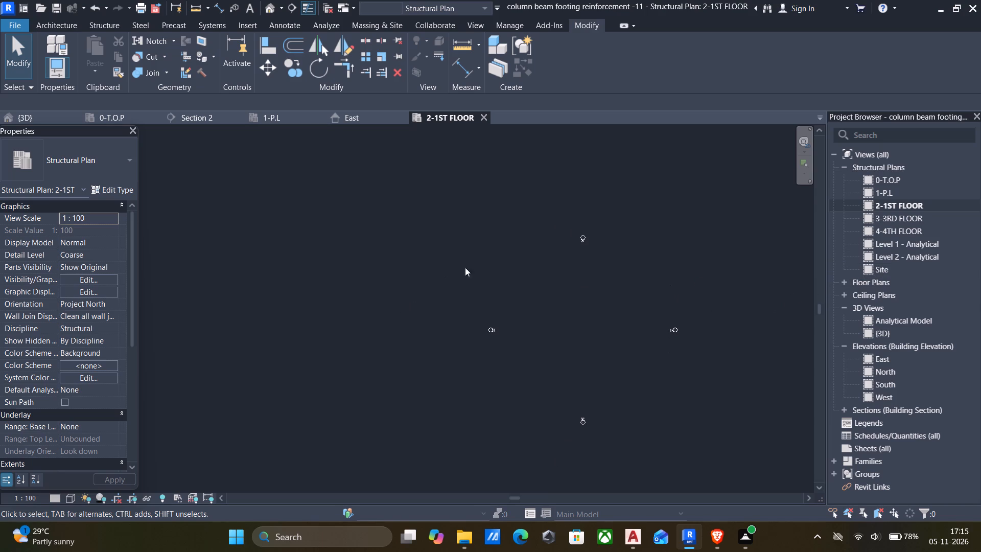
{"action": "double_click", "coordinate": [881, 195]}
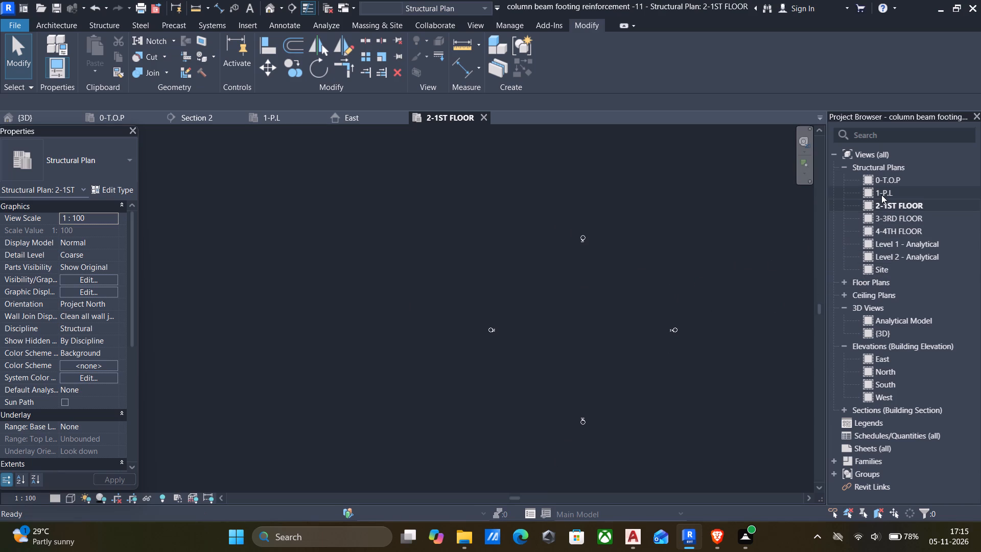
{"action": "scroll", "coordinate": [679, 267], "scroll_direction": "down", "scroll_amount": 10}
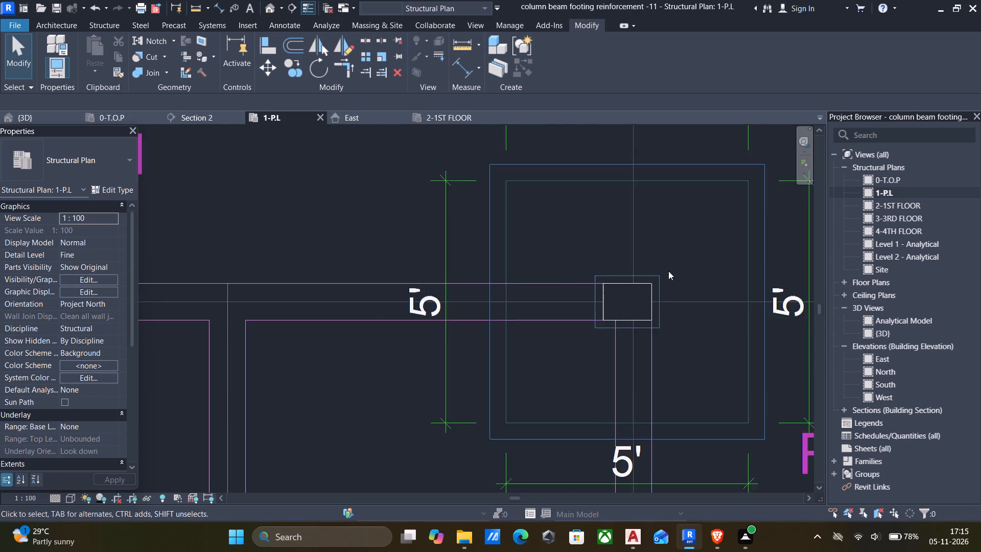
{"action": "scroll", "coordinate": [668, 271], "scroll_direction": "down", "scroll_amount": 6}
{"action": "scroll", "coordinate": [650, 288], "scroll_direction": "up", "scroll_amount": 3}
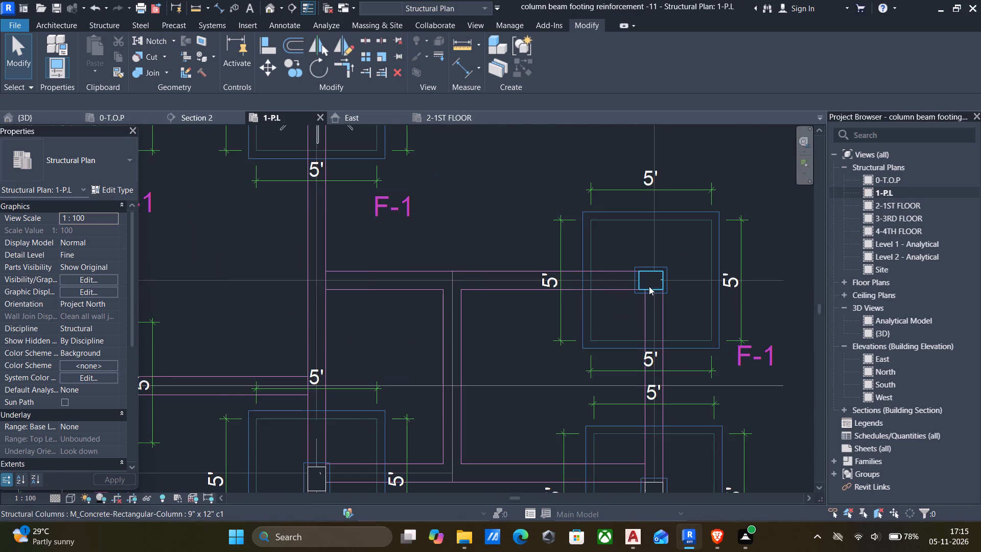
{"action": "scroll", "coordinate": [649, 286], "scroll_direction": "down", "scroll_amount": 2}
{"action": "scroll", "coordinate": [522, 254], "scroll_direction": "down", "scroll_amount": 4}
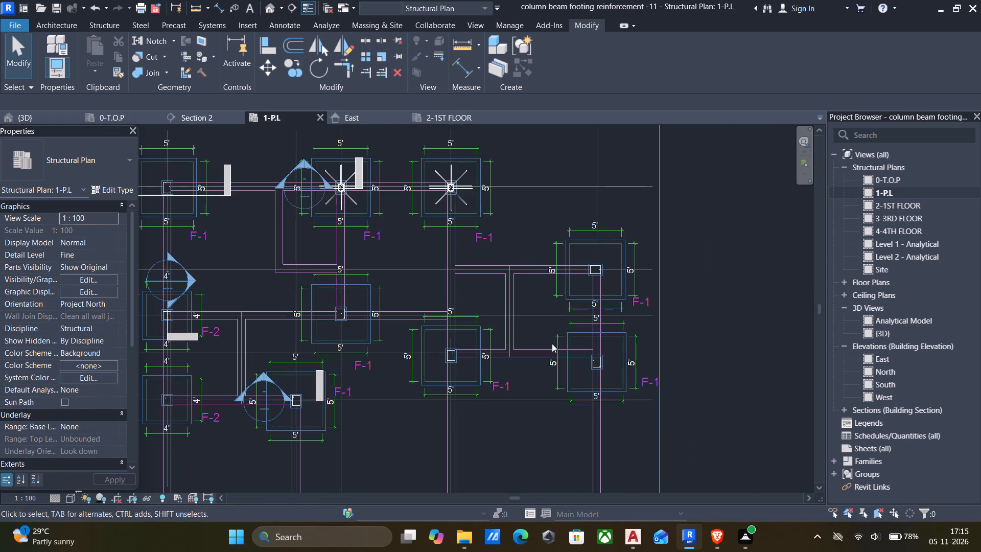
{"action": "scroll", "coordinate": [533, 262], "scroll_direction": "up", "scroll_amount": 7}
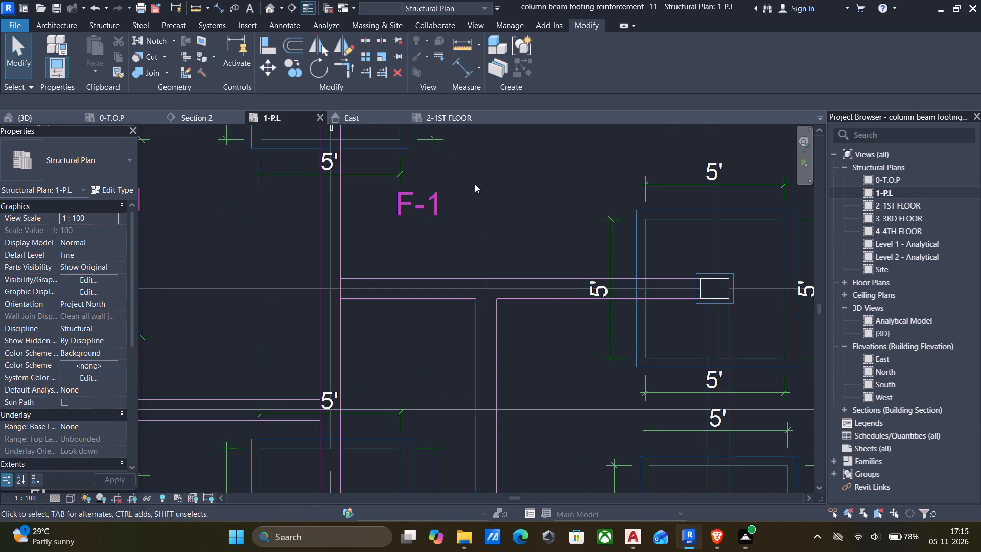
{"action": "middle_click_drag", "start_coordinate": [475, 184], "coordinate": [562, 403]}
{"action": "scroll", "coordinate": [405, 294], "scroll_direction": "up", "scroll_amount": 13}
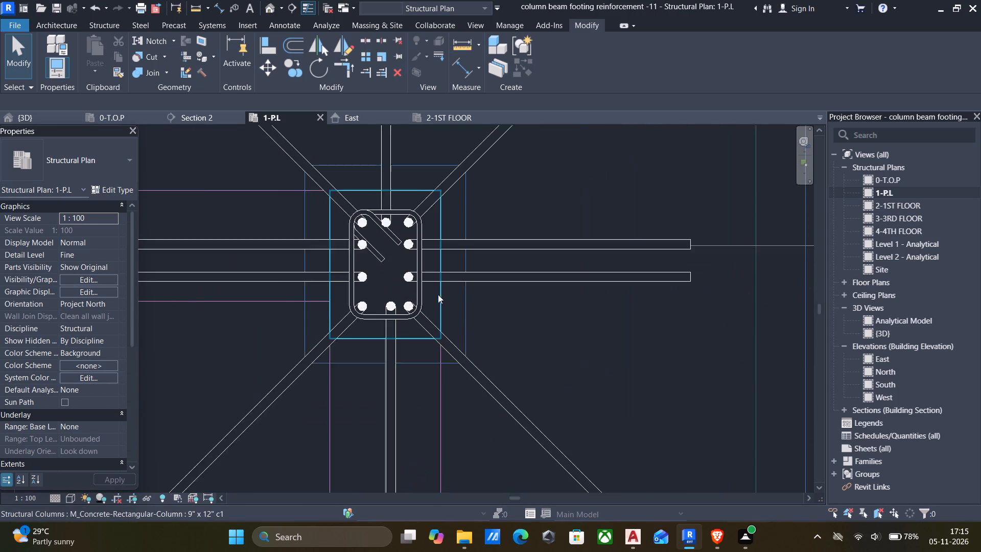
{"action": "scroll", "coordinate": [586, 325], "scroll_direction": "down", "scroll_amount": 5}
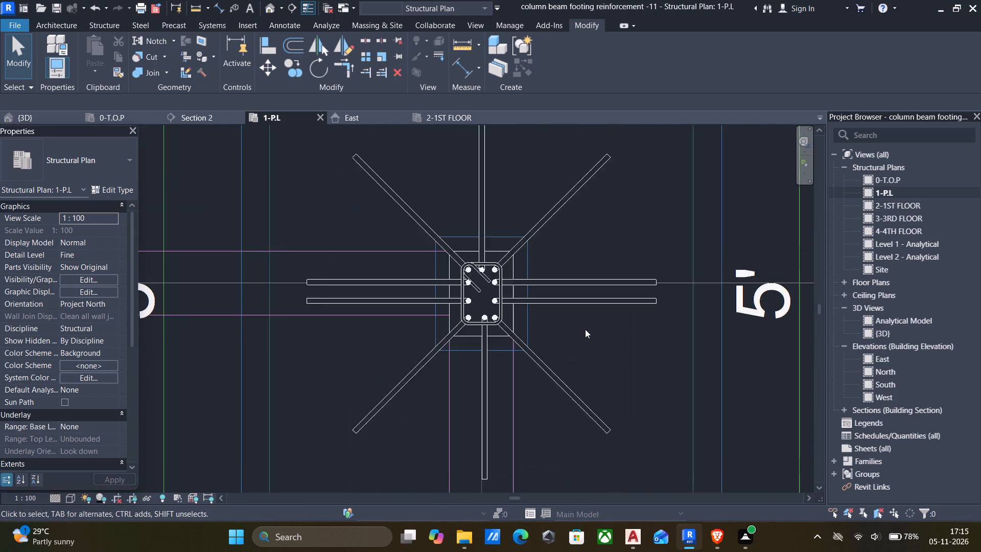
{"action": "scroll", "coordinate": [585, 329], "scroll_direction": "down", "scroll_amount": 9}
{"action": "middle_click_drag", "start_coordinate": [594, 341], "coordinate": [377, 255]}
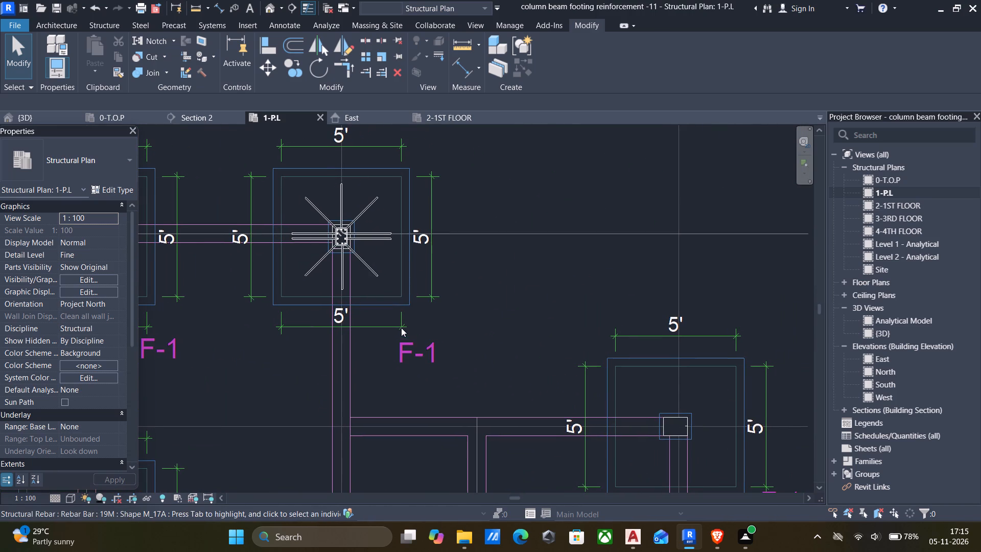
{"action": "middle_click_drag", "start_coordinate": [547, 349], "coordinate": [510, 310]}
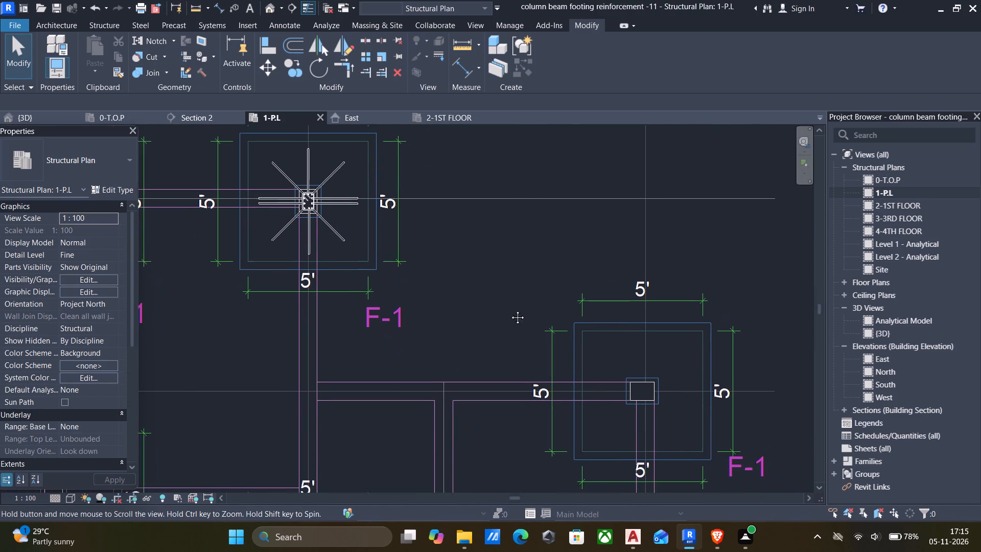
{"action": "middle_click_drag", "start_coordinate": [510, 310], "coordinate": [508, 307]}
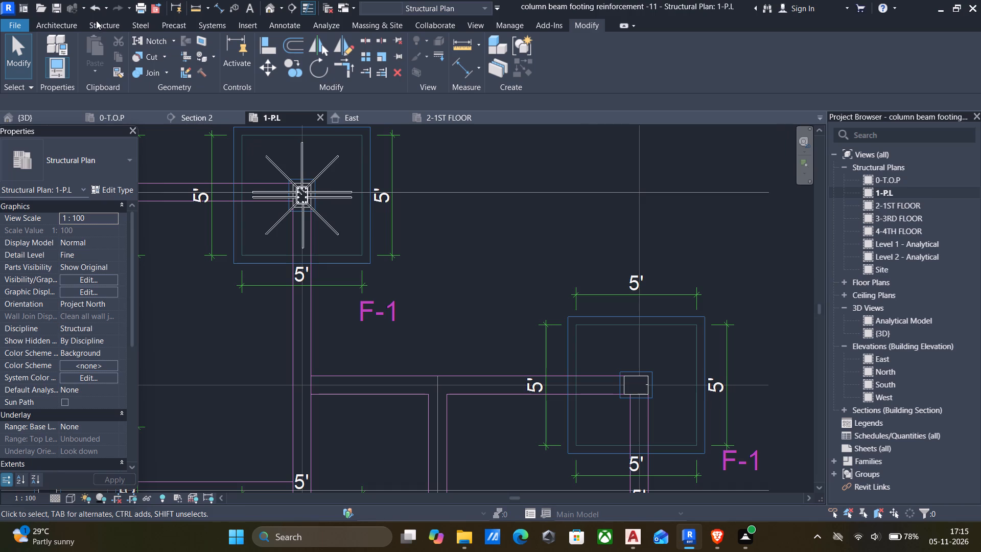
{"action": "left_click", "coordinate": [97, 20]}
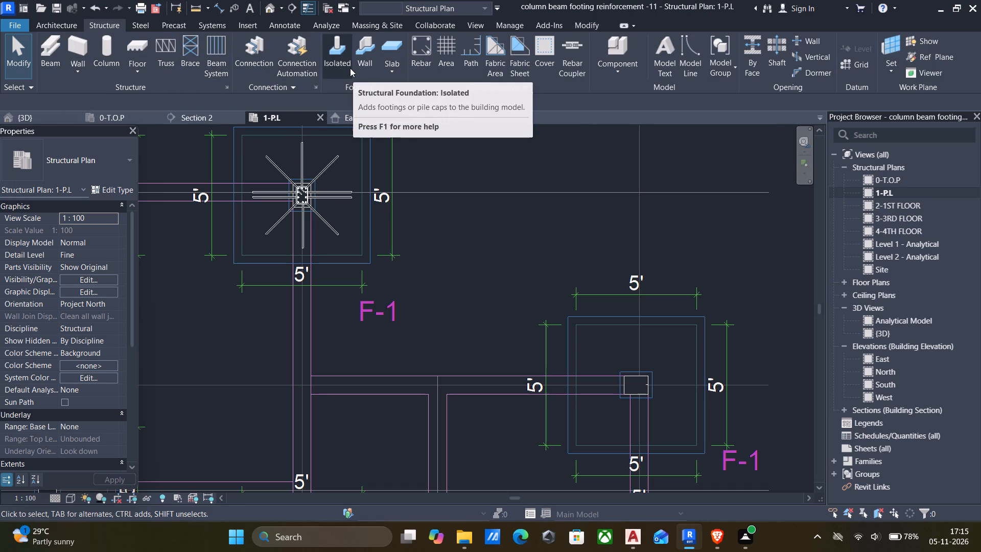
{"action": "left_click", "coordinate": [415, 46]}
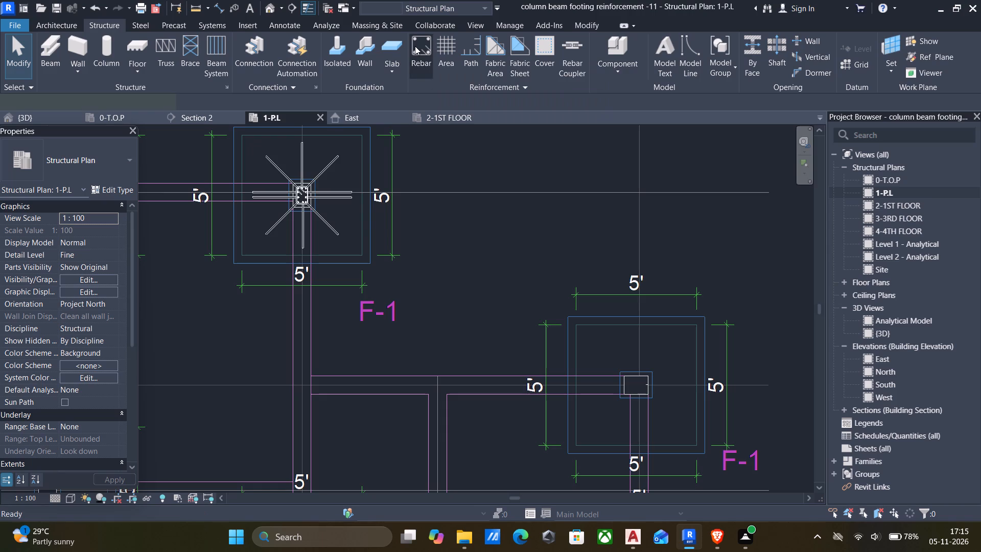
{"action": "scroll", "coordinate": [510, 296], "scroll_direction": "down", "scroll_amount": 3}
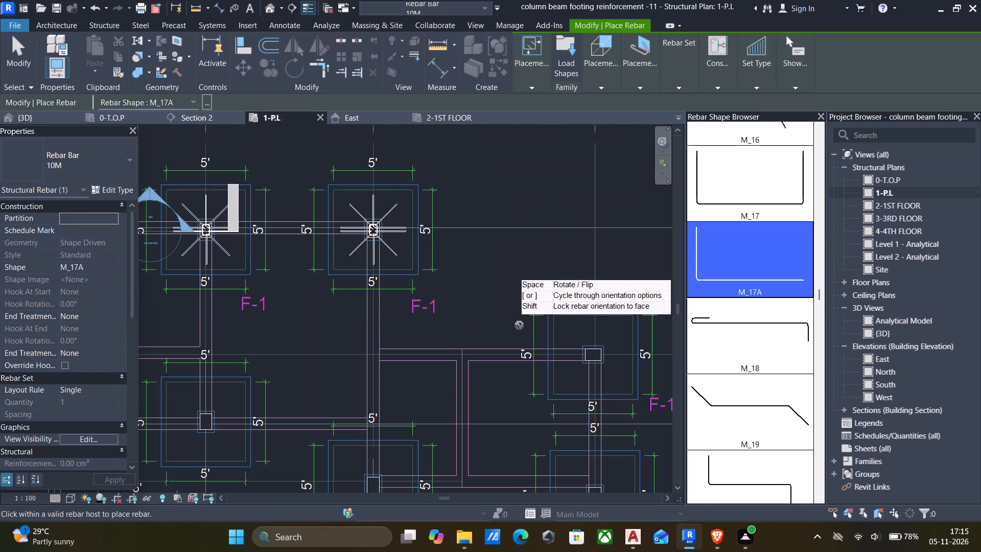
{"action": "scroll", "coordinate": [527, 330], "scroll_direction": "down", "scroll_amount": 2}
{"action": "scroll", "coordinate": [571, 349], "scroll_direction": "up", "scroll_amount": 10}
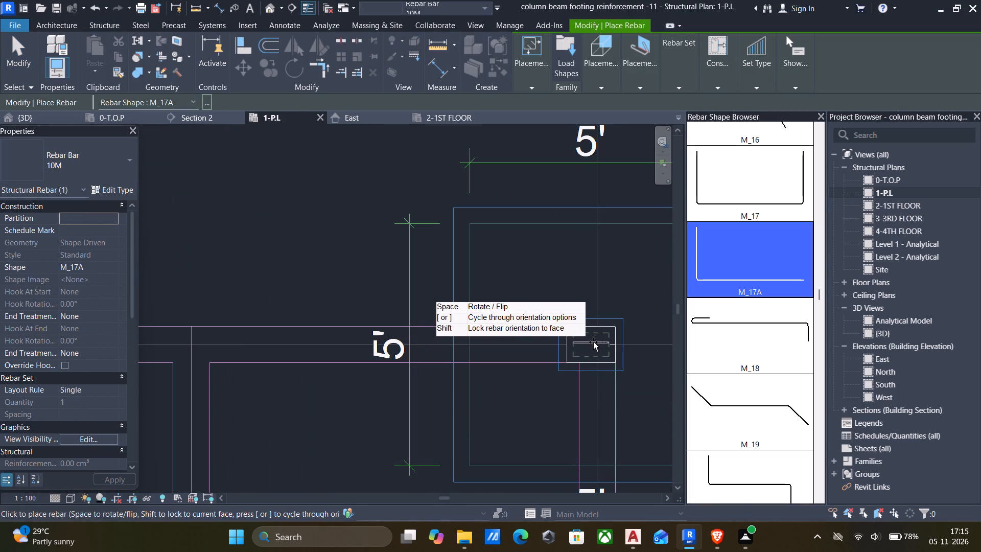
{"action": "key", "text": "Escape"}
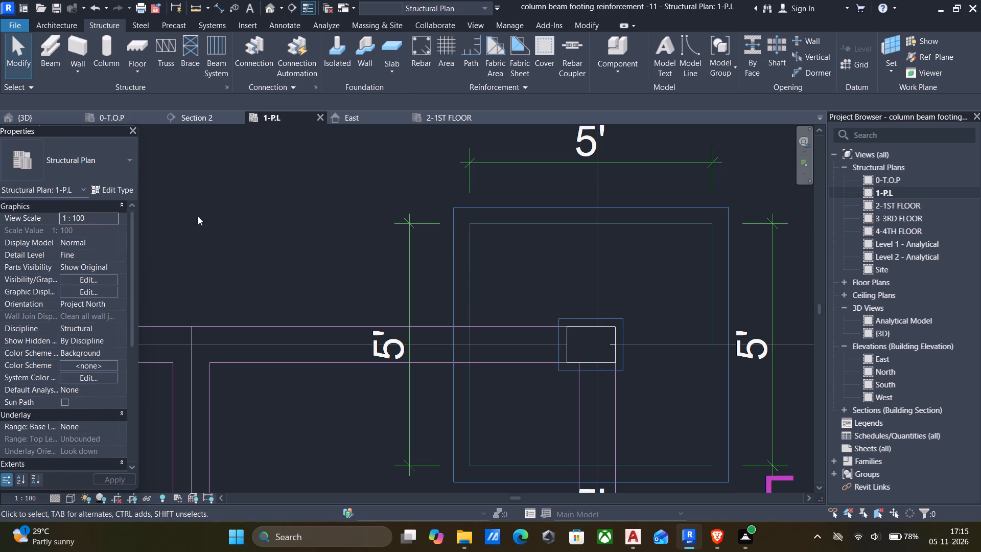
Draw a vertical building section through the unreinforced grid E column and its F-1 footing on the 1-P.L plan.
{"action": "left_click", "coordinate": [287, 4]}
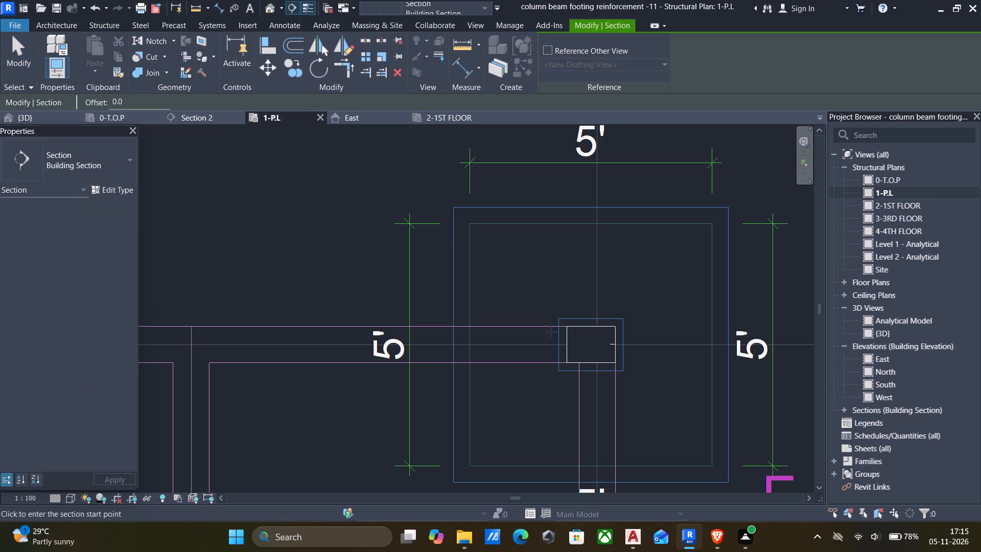
{"action": "left_click", "coordinate": [556, 271]}
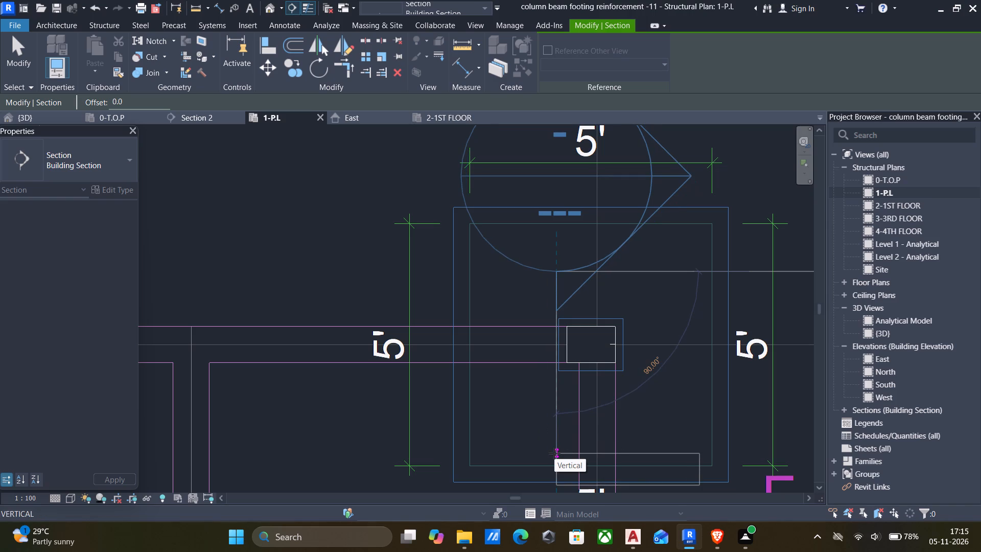
{"action": "key", "text": "Escape"}
{"action": "left_click", "coordinate": [585, 280]}
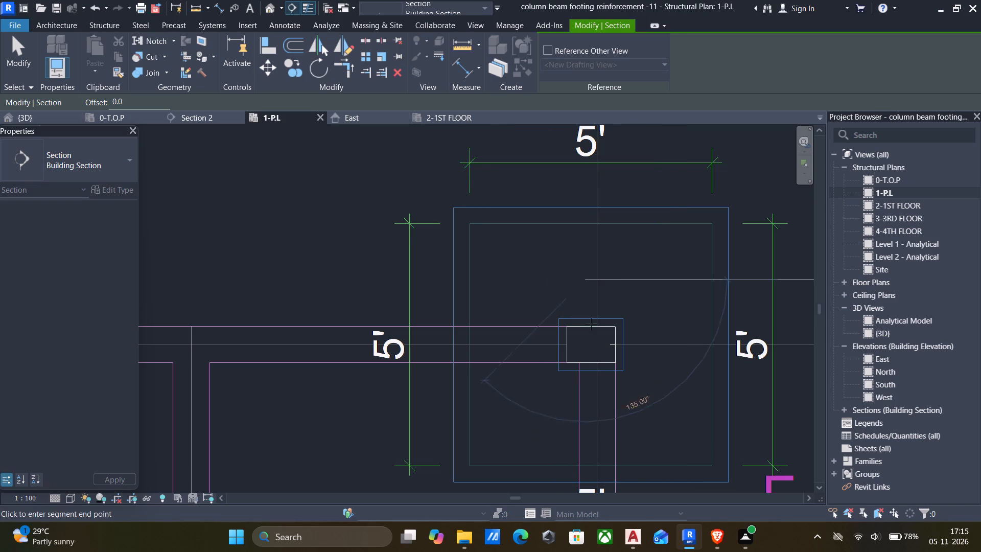
{"action": "scroll", "coordinate": [581, 471], "scroll_direction": "down", "scroll_amount": 3}
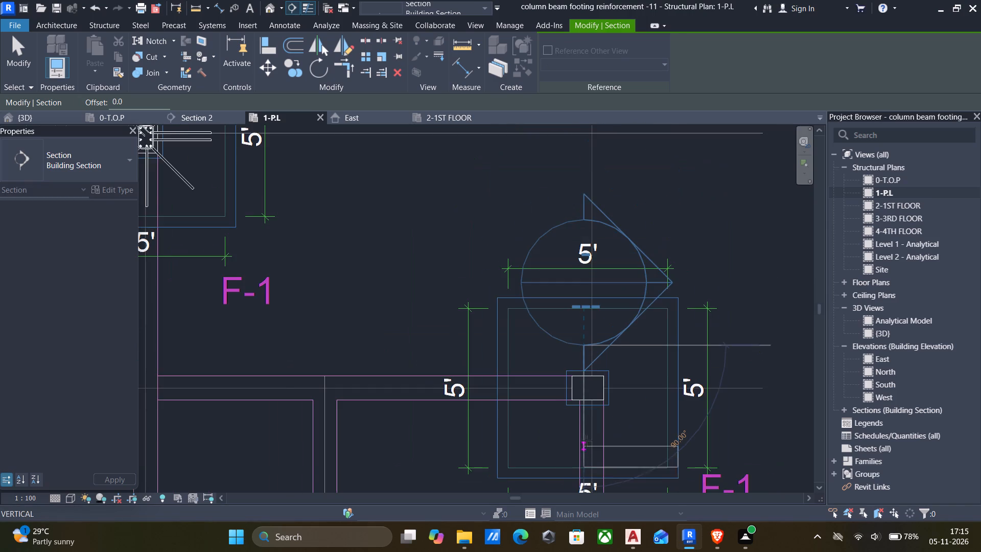
{"action": "scroll", "coordinate": [586, 440], "scroll_direction": "up", "scroll_amount": 1}
{"action": "left_click", "coordinate": [589, 473]}
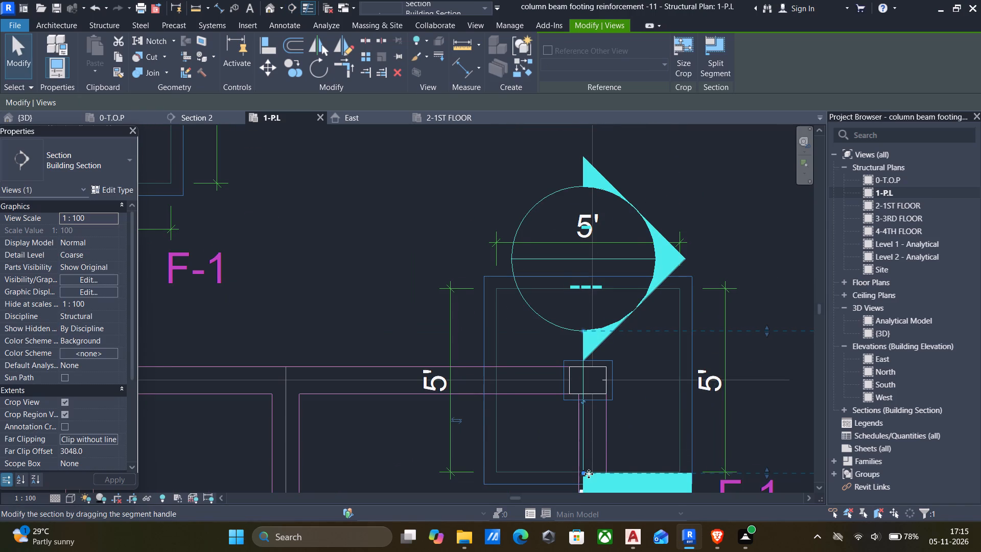
{"action": "key", "text": "Escape"}
{"action": "scroll", "coordinate": [638, 425], "scroll_direction": "down", "scroll_amount": 1}
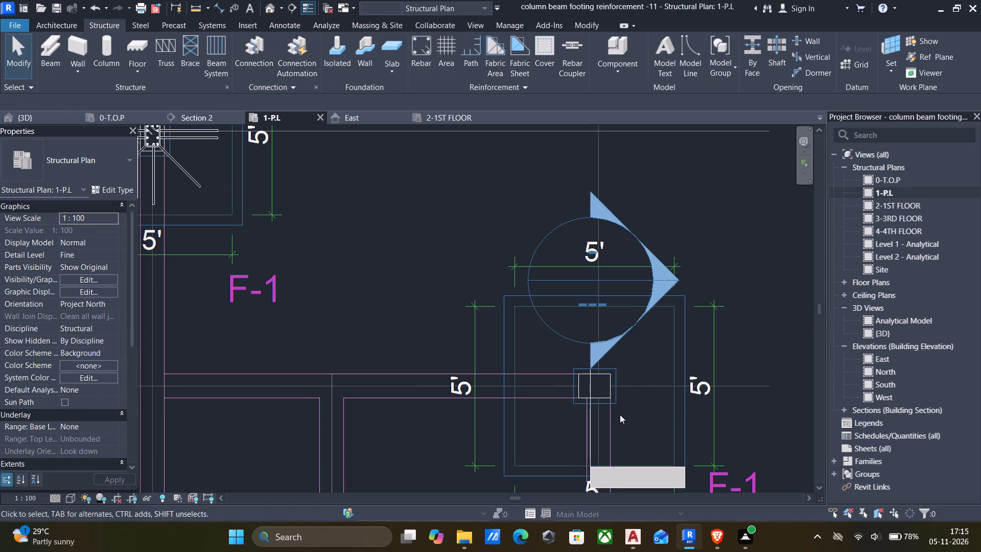
{"action": "right_click", "coordinate": [619, 415]}
{"action": "key", "text": "Escape"}
{"action": "key", "text": "Escape"}
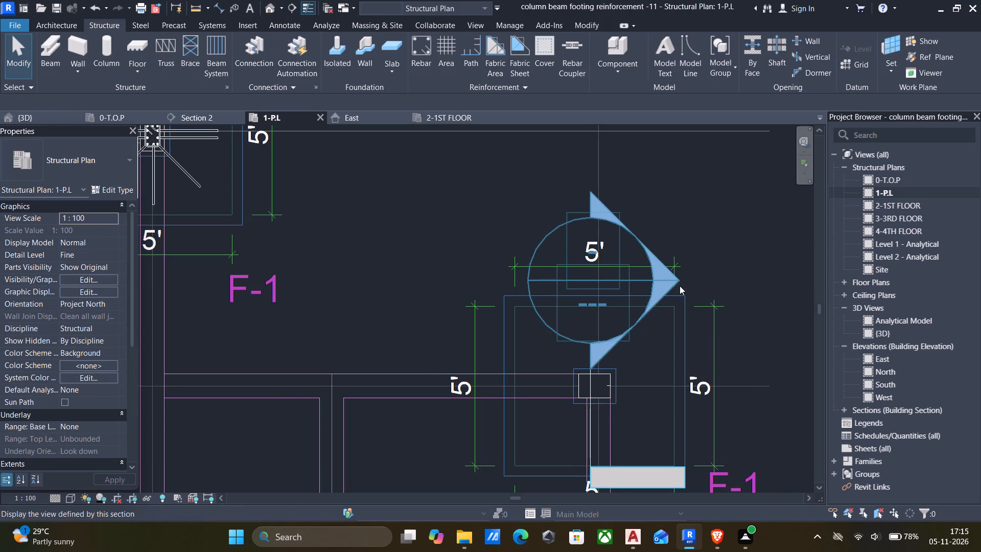
Open the new section view and examine the column and footing between the 0-T.O.P and 1-P.L levels.
{"action": "double_click", "coordinate": [673, 281]}
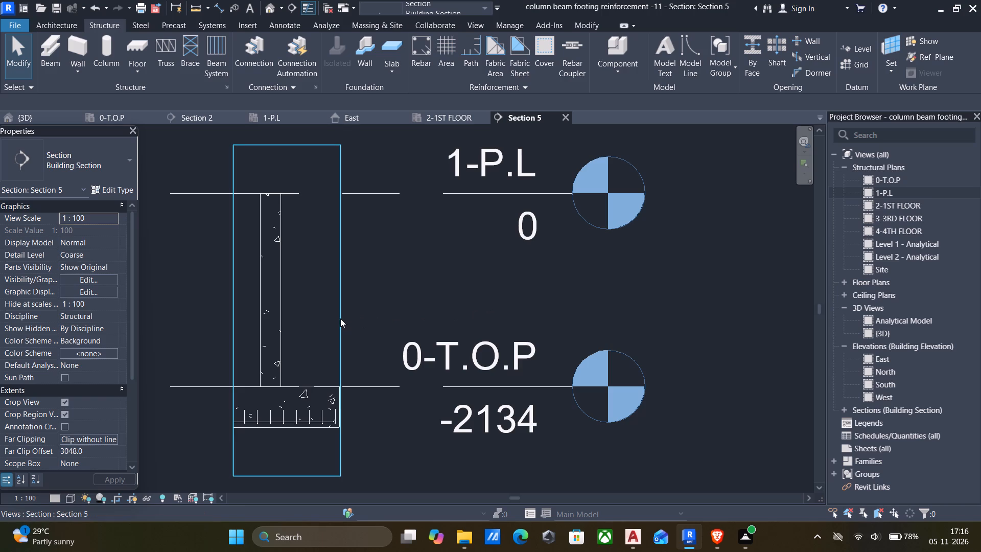
{"action": "scroll", "coordinate": [297, 317], "scroll_direction": "down", "scroll_amount": 3}
{"action": "right_click_drag", "start_coordinate": [309, 315], "coordinate": [346, 315]}
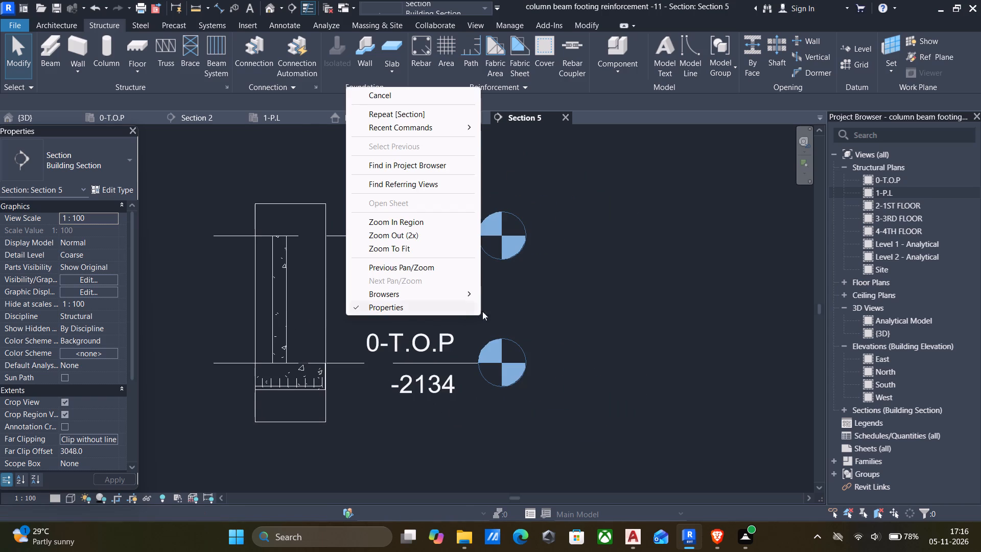
{"action": "key", "text": "Escape"}
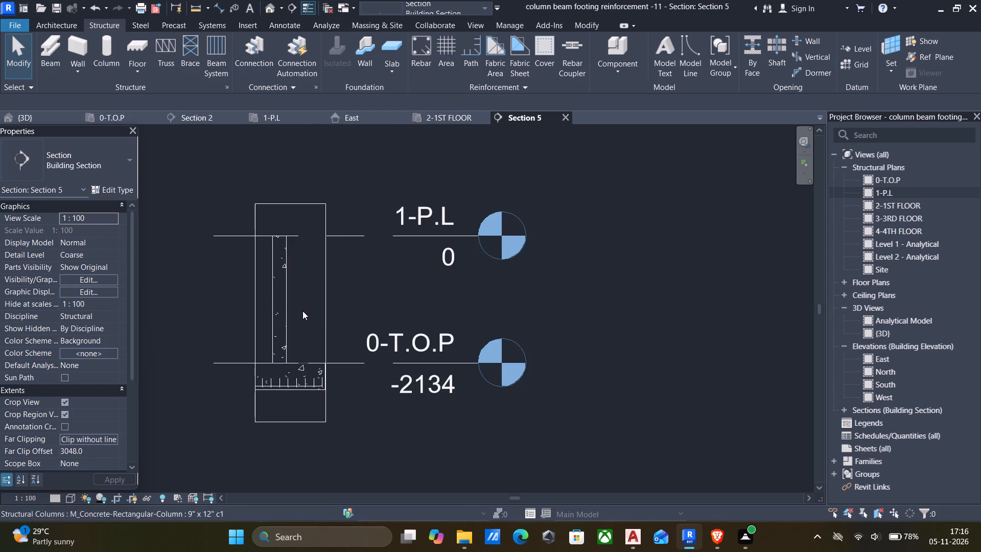
{"action": "scroll", "coordinate": [302, 311], "scroll_direction": "down", "scroll_amount": 1}
{"action": "middle_click_drag", "start_coordinate": [303, 311], "coordinate": [419, 324]}
{"action": "middle_click_drag", "start_coordinate": [504, 324], "coordinate": [508, 322]}
{"action": "scroll", "coordinate": [400, 305], "scroll_direction": "up", "scroll_amount": 7}
{"action": "scroll", "coordinate": [428, 315], "scroll_direction": "down", "scroll_amount": 1}
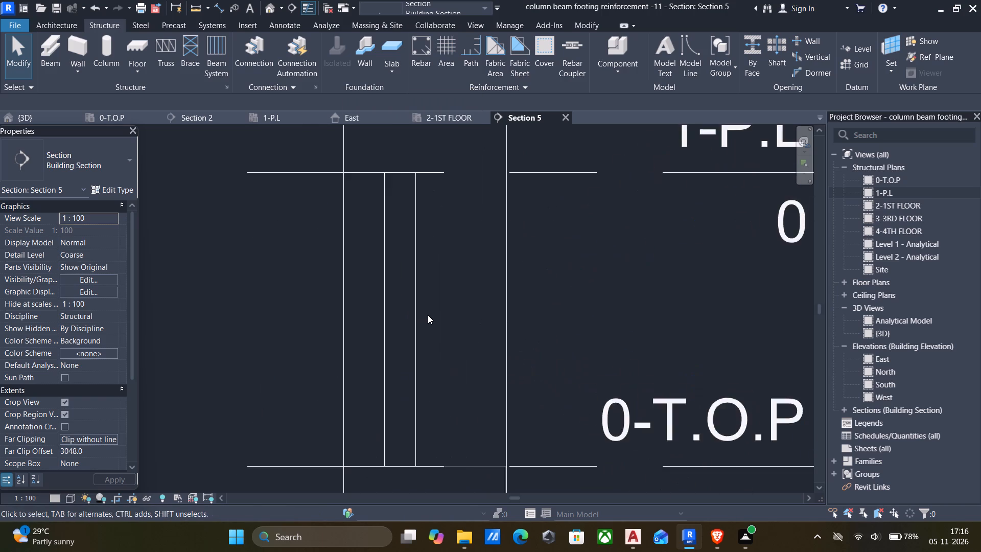
{"action": "scroll", "coordinate": [428, 315], "scroll_direction": "down", "scroll_amount": 2}
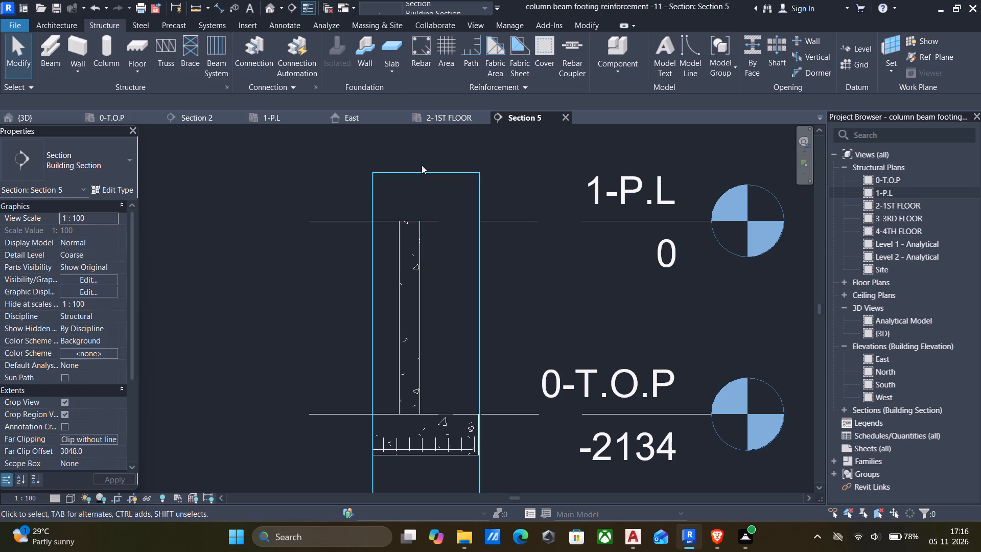
{"action": "left_click", "coordinate": [475, 170]}
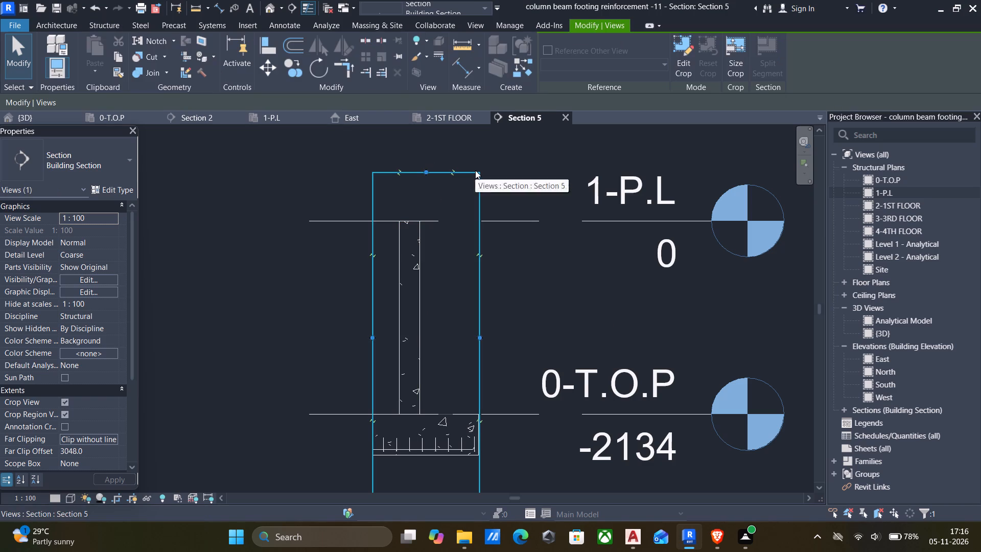
{"action": "key", "text": "Escape"}
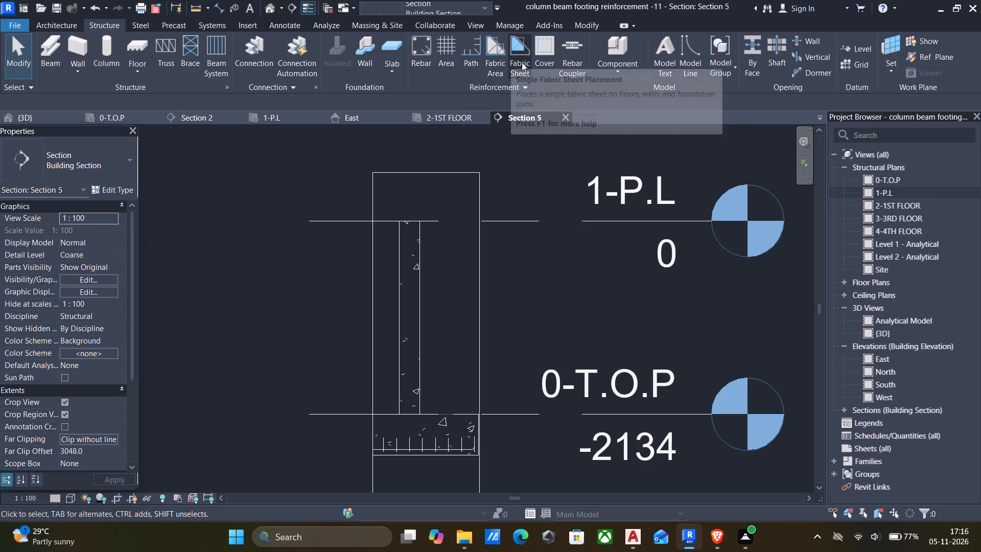
Review the project's rebar cover settings, then close them without changes.
{"action": "left_click", "coordinate": [548, 45]}
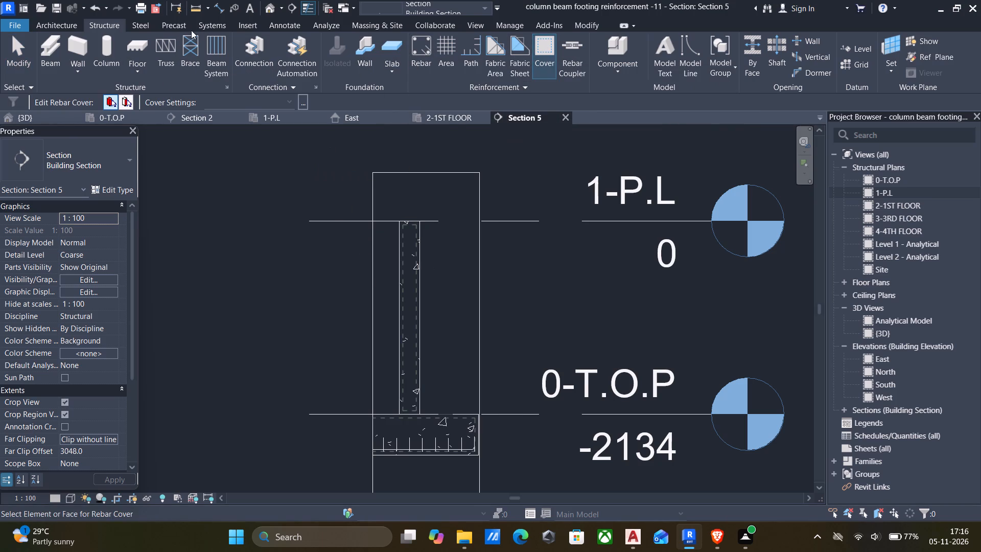
{"action": "left_click", "coordinate": [305, 103]}
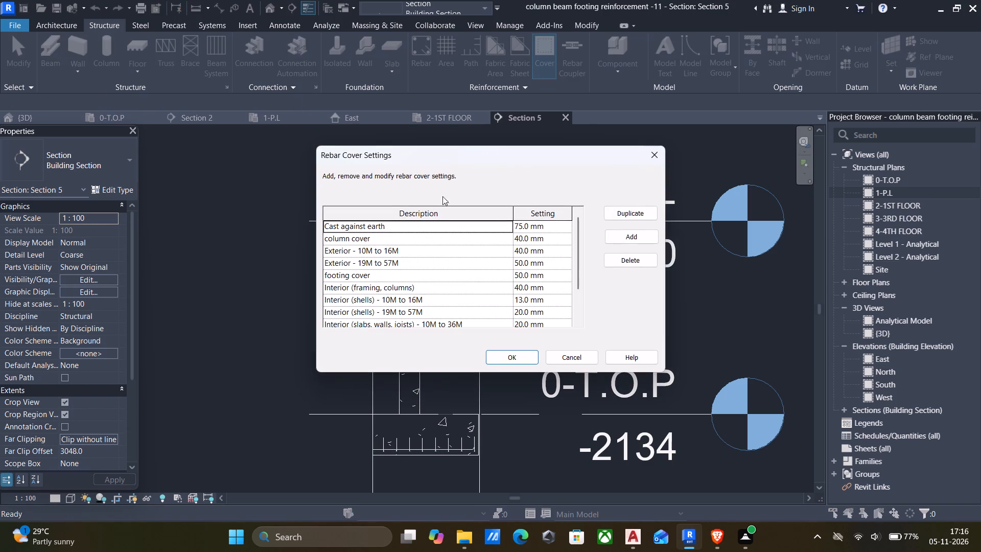
{"action": "left_click", "coordinate": [649, 156]}
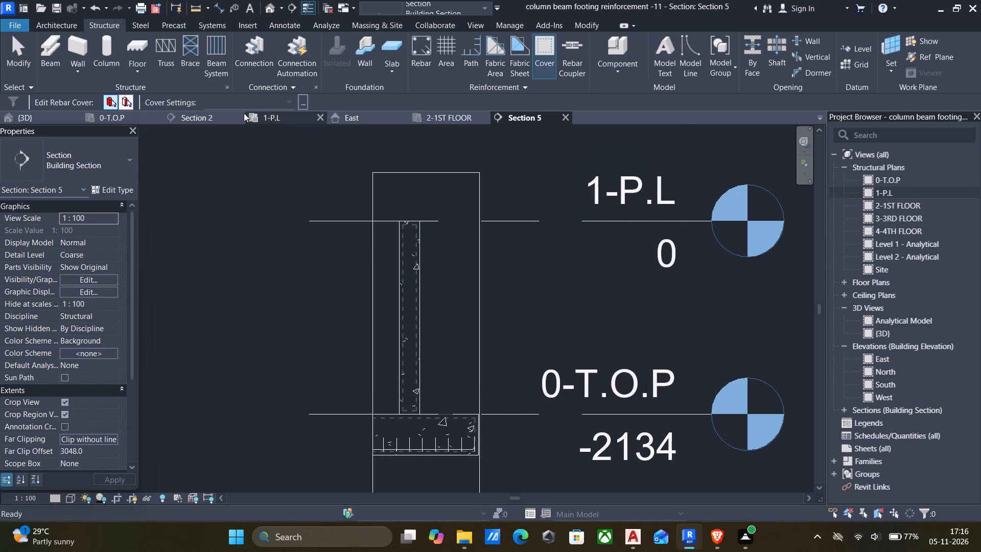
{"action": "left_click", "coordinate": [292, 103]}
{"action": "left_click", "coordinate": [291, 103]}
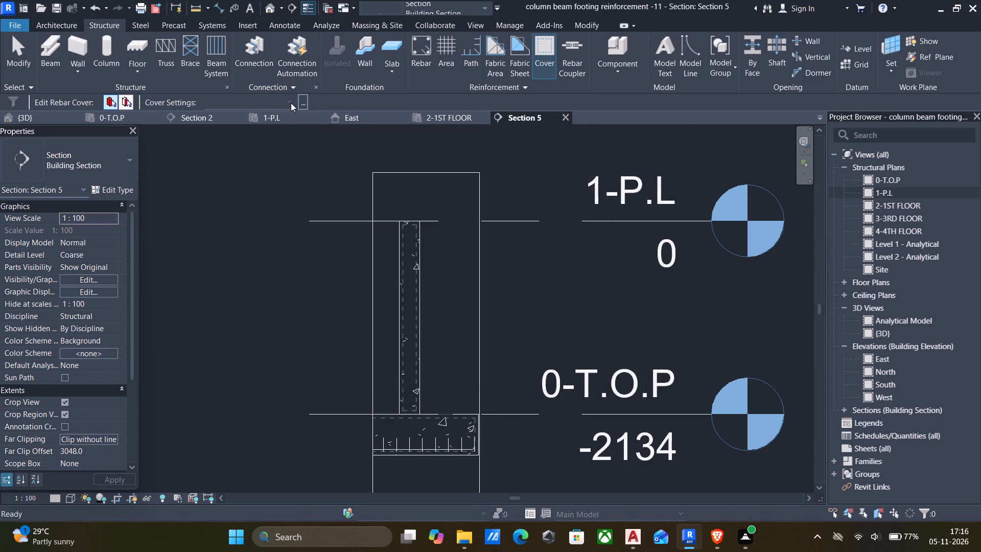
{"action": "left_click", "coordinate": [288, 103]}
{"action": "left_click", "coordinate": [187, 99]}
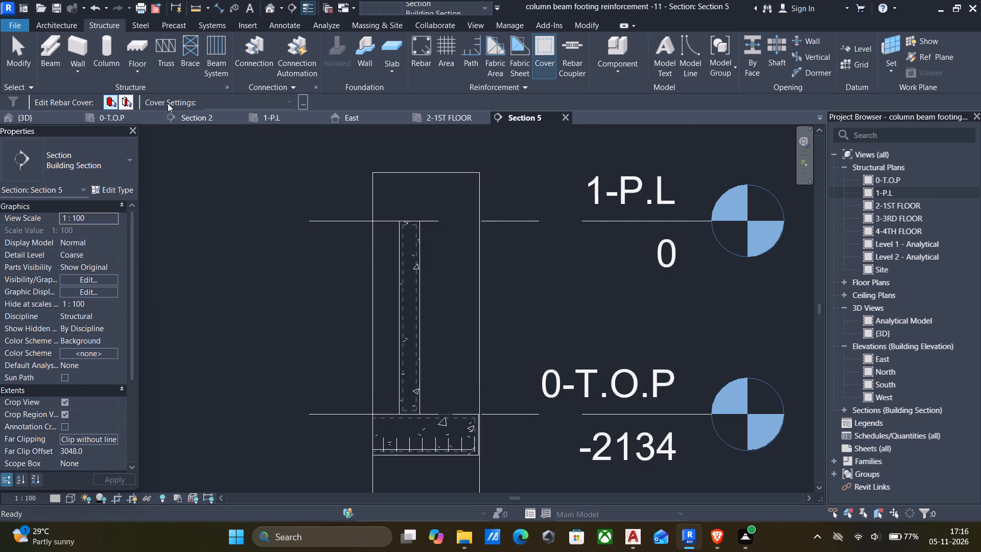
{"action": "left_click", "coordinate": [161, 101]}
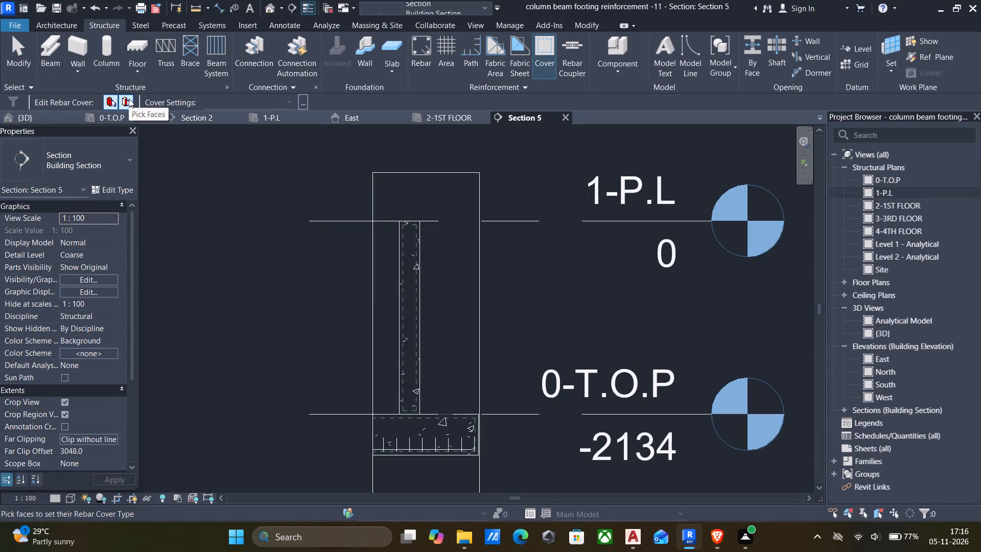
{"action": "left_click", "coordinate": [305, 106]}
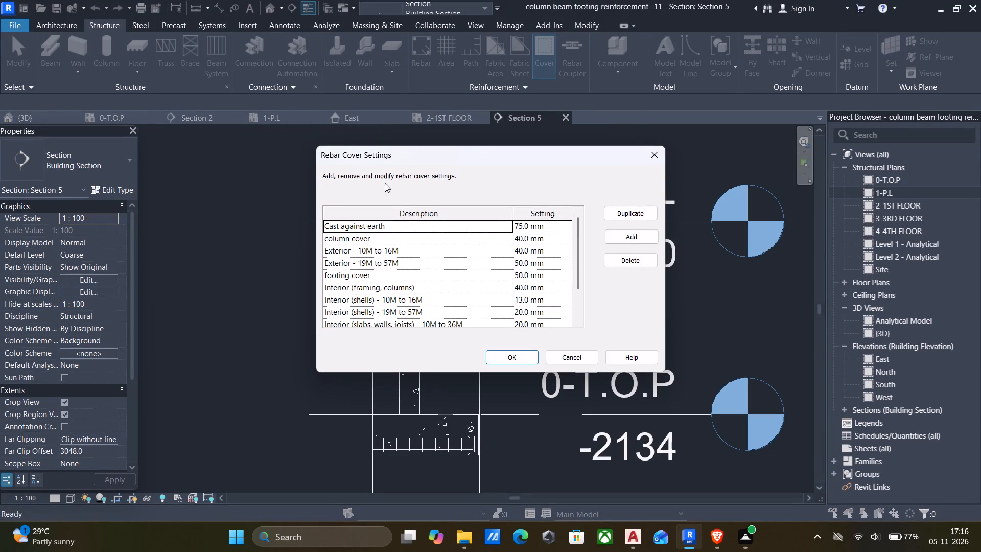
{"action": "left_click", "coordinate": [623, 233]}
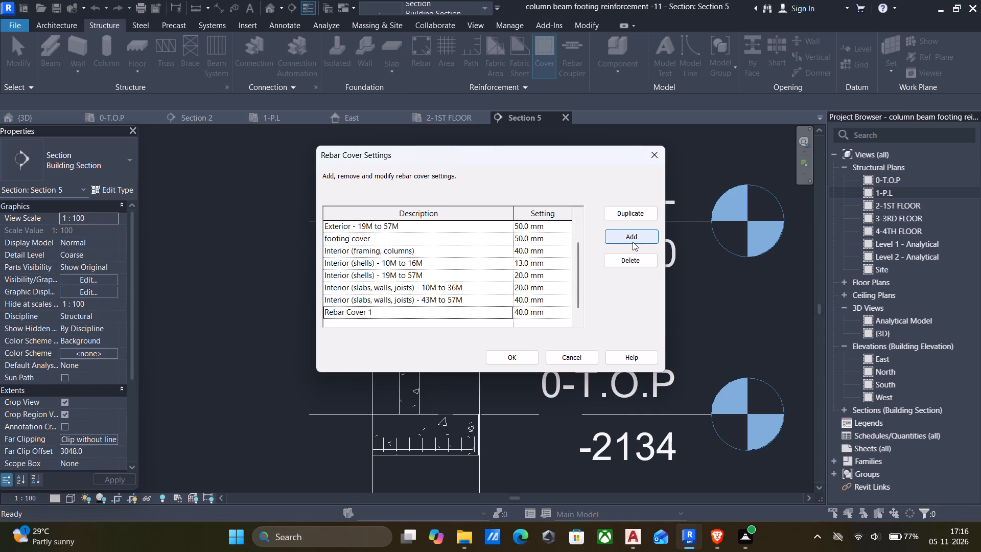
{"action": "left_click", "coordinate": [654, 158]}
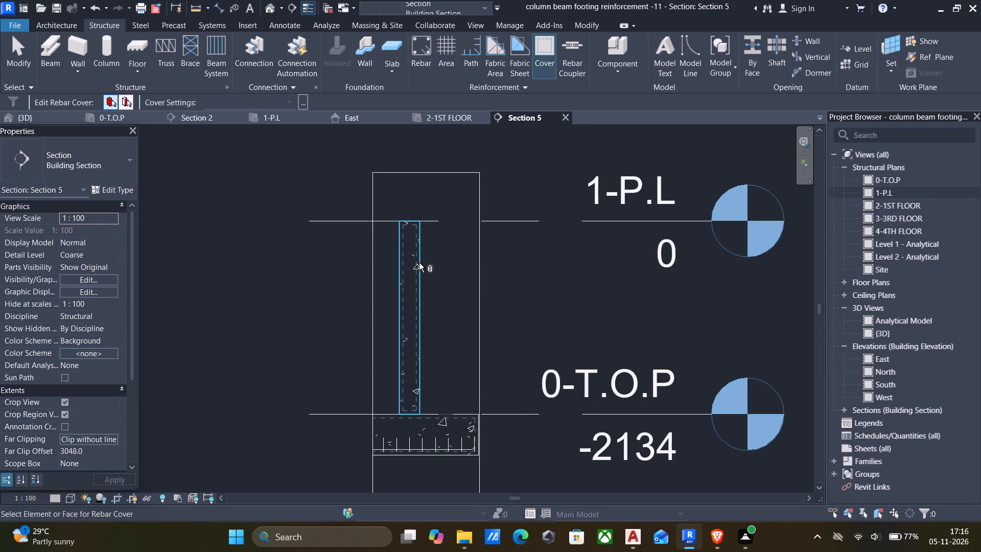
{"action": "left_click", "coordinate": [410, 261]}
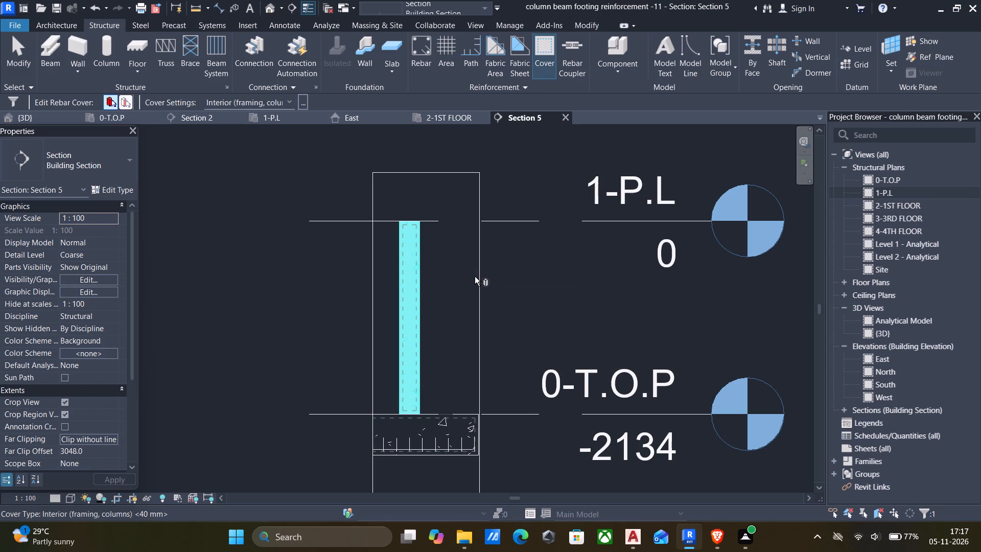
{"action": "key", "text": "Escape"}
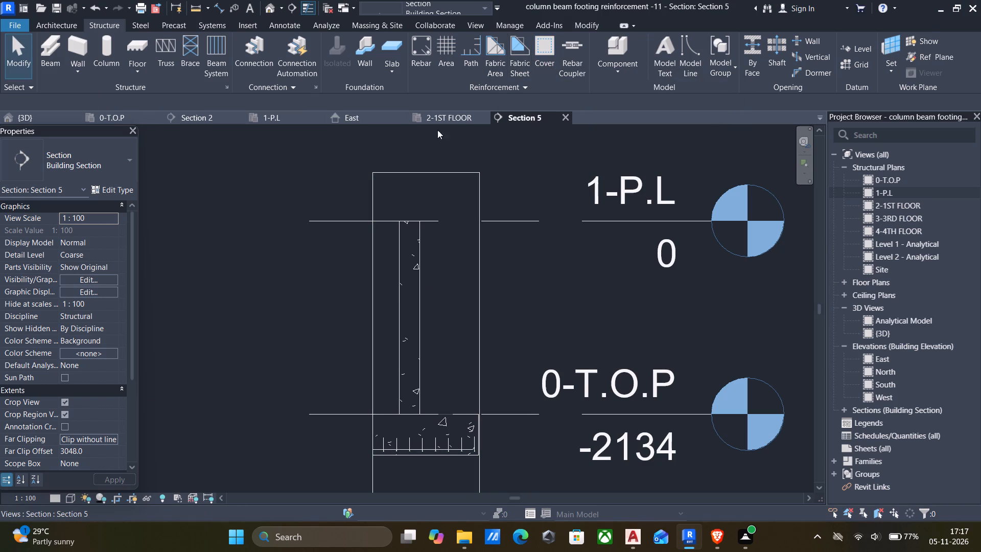
Assign the column cover <40 mm> rebar cover setting to the grid E column in the section.
{"action": "left_click", "coordinate": [548, 46]}
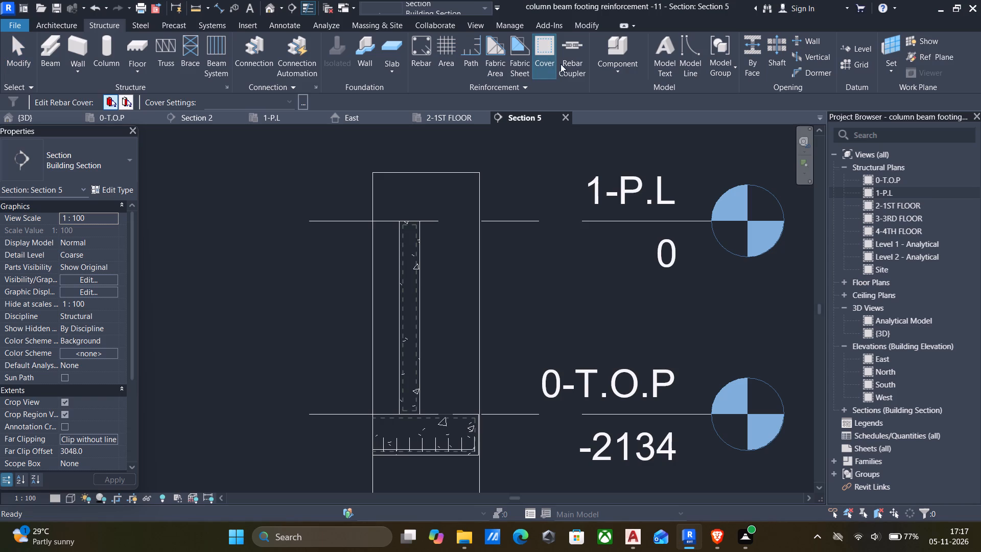
{"action": "triple_click", "coordinate": [289, 102]}
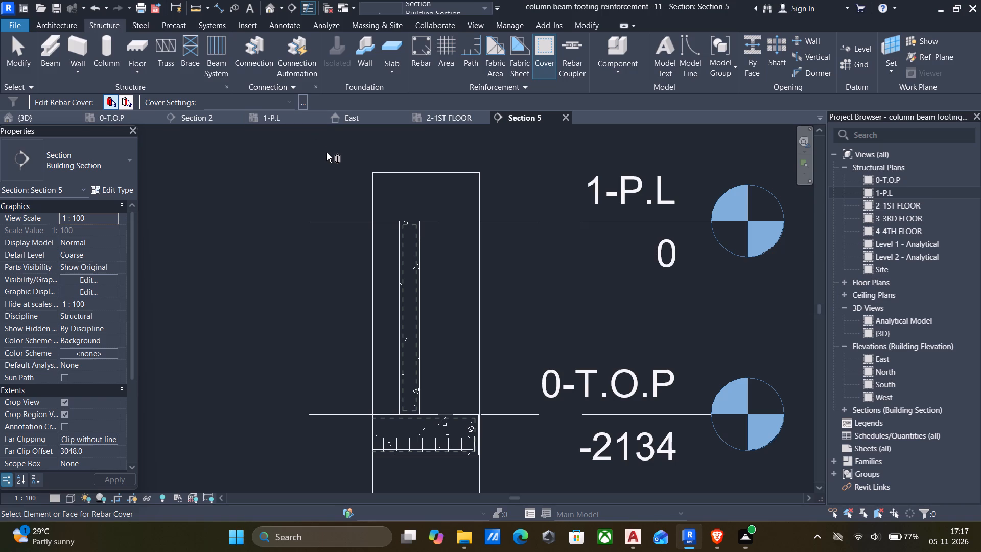
{"action": "triple_click", "coordinate": [290, 102]}
{"action": "left_click", "coordinate": [400, 243]}
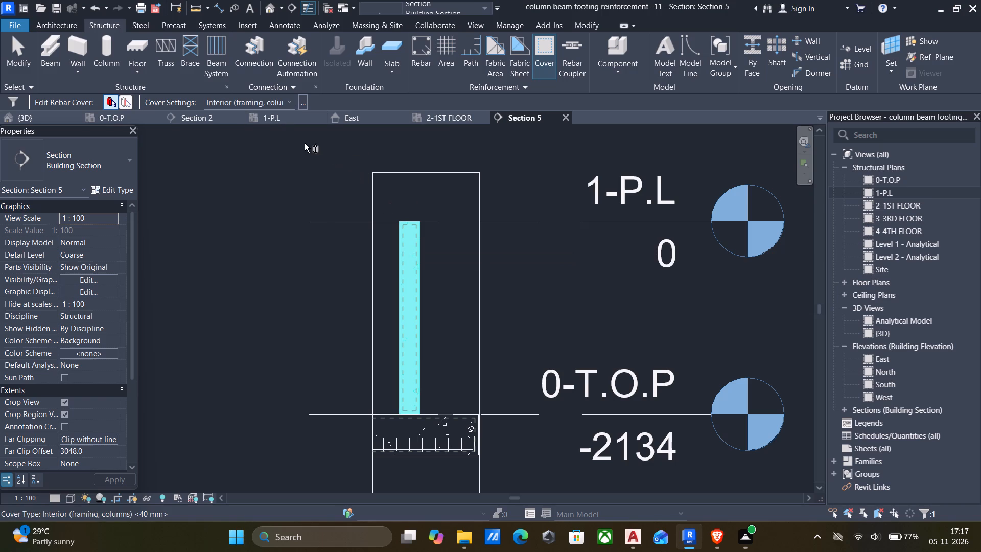
{"action": "left_click", "coordinate": [290, 105]}
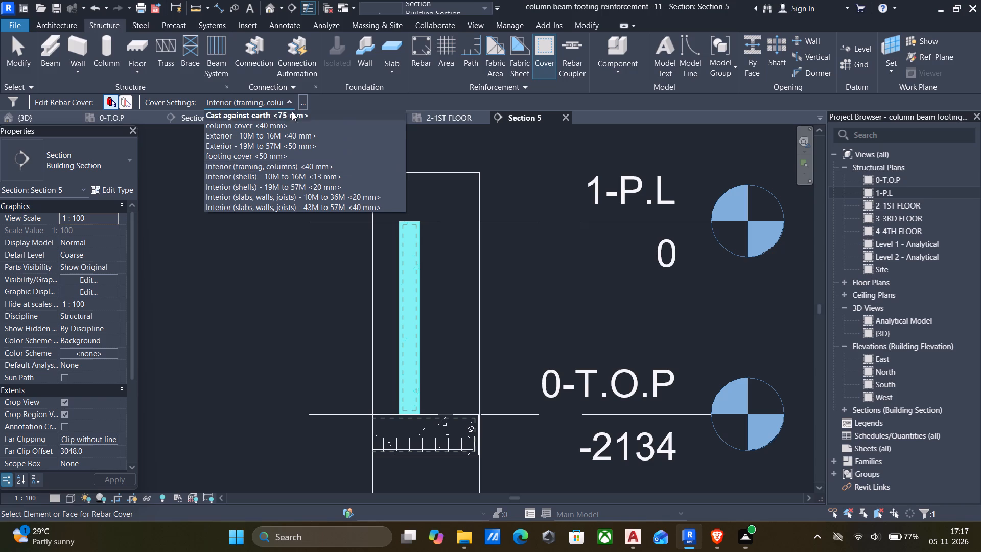
{"action": "left_click", "coordinate": [269, 124]}
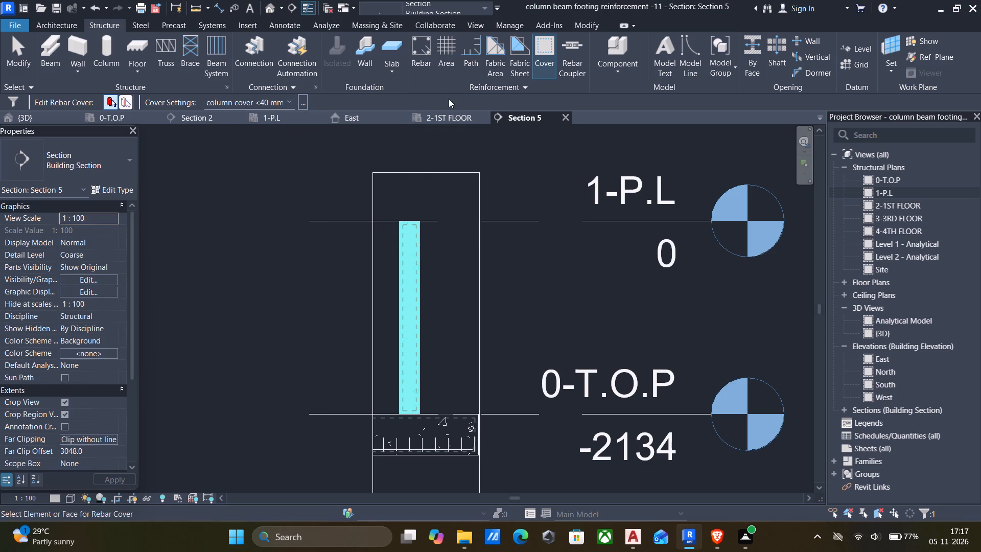
Start placing 10M structural rebar in the section using the M_T1 tie shape.
{"action": "left_click", "coordinate": [427, 55]}
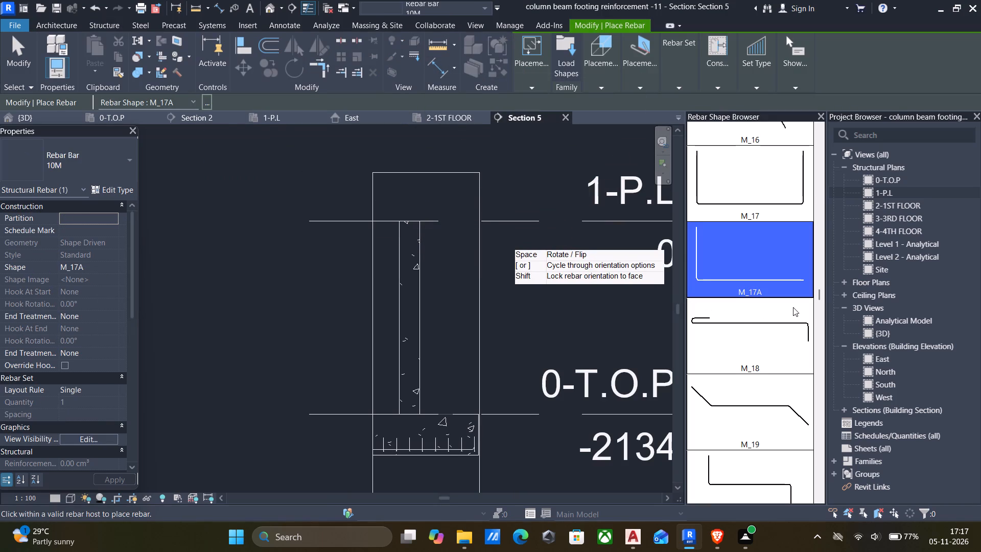
{"action": "scroll", "coordinate": [767, 384], "scroll_direction": "down", "scroll_amount": 3}
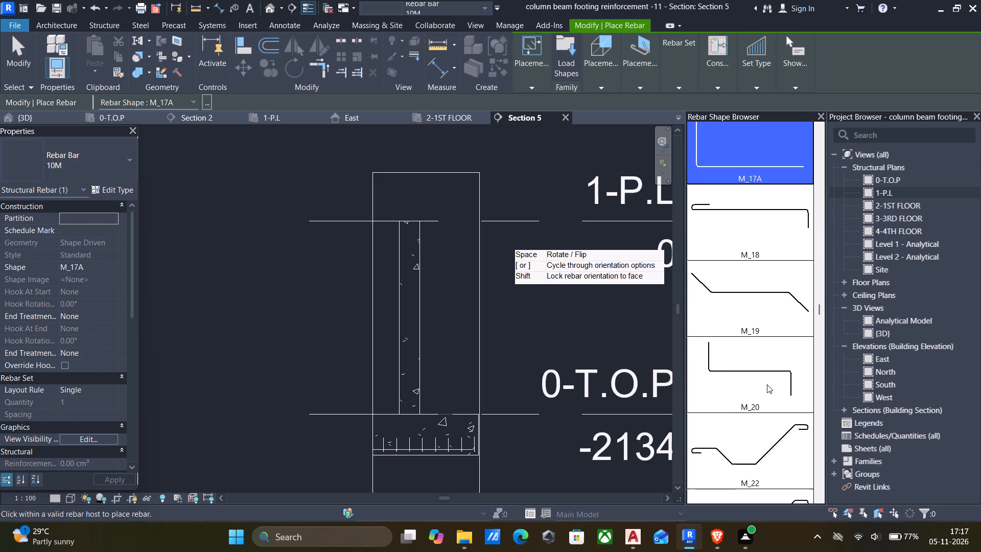
{"action": "scroll", "coordinate": [767, 384], "scroll_direction": "down", "scroll_amount": 2}
{"action": "scroll", "coordinate": [767, 384], "scroll_direction": "down", "scroll_amount": 20}
{"action": "scroll", "coordinate": [767, 384], "scroll_direction": "down", "scroll_amount": 6}
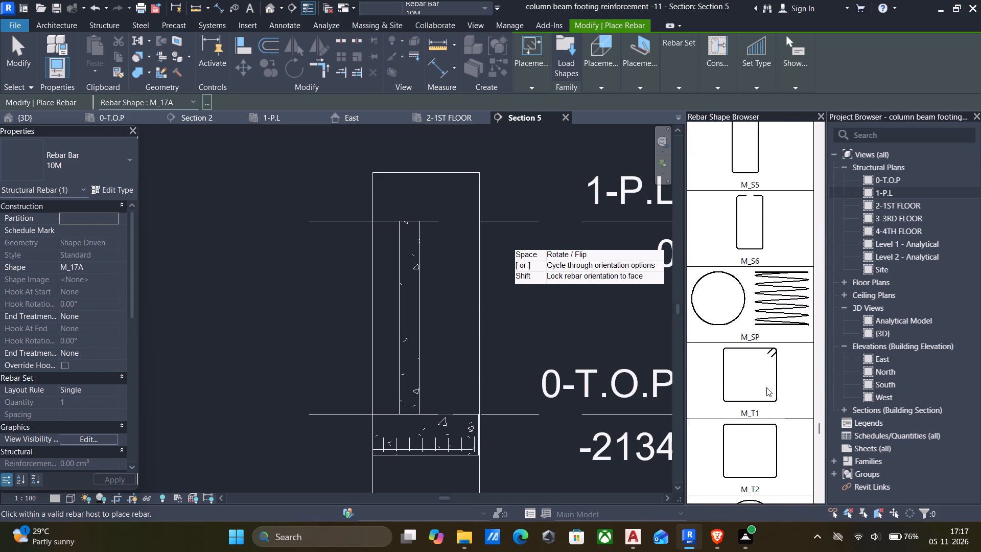
{"action": "scroll", "coordinate": [766, 387], "scroll_direction": "down", "scroll_amount": 4}
{"action": "scroll", "coordinate": [768, 376], "scroll_direction": "up", "scroll_amount": 4}
{"action": "left_click", "coordinate": [720, 384]}
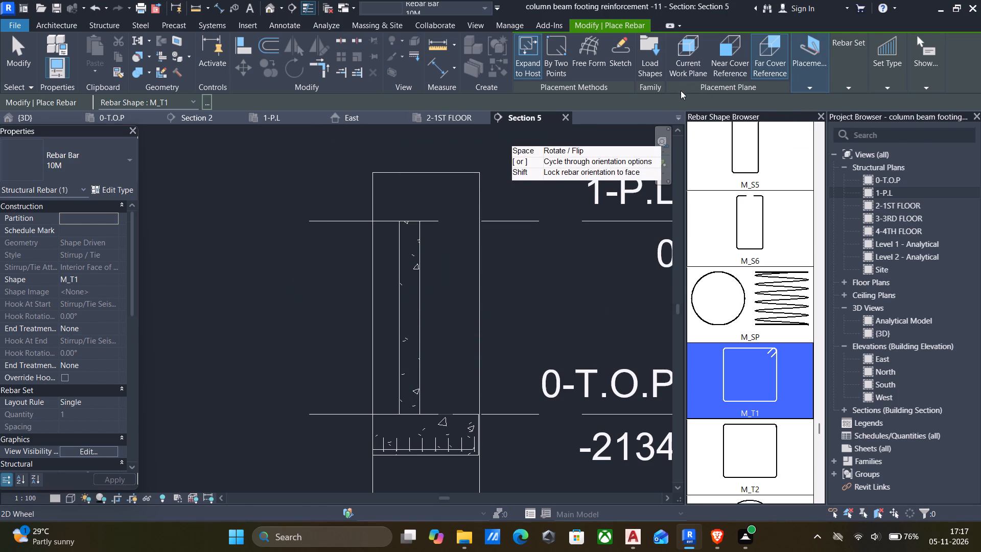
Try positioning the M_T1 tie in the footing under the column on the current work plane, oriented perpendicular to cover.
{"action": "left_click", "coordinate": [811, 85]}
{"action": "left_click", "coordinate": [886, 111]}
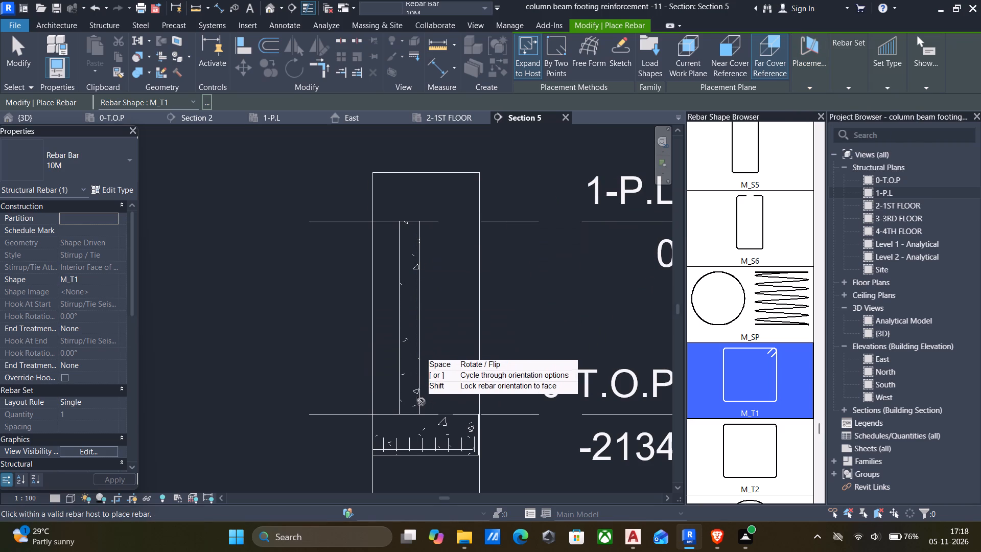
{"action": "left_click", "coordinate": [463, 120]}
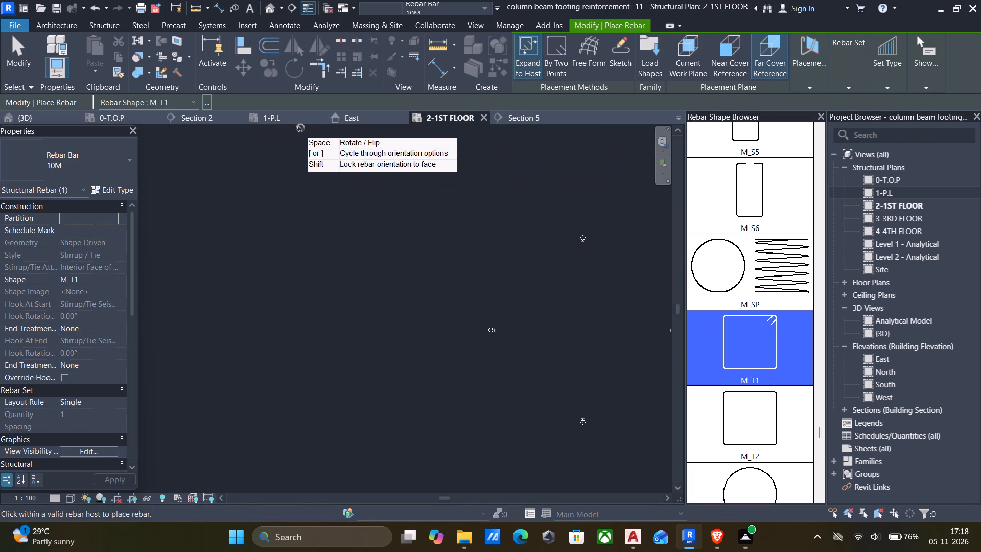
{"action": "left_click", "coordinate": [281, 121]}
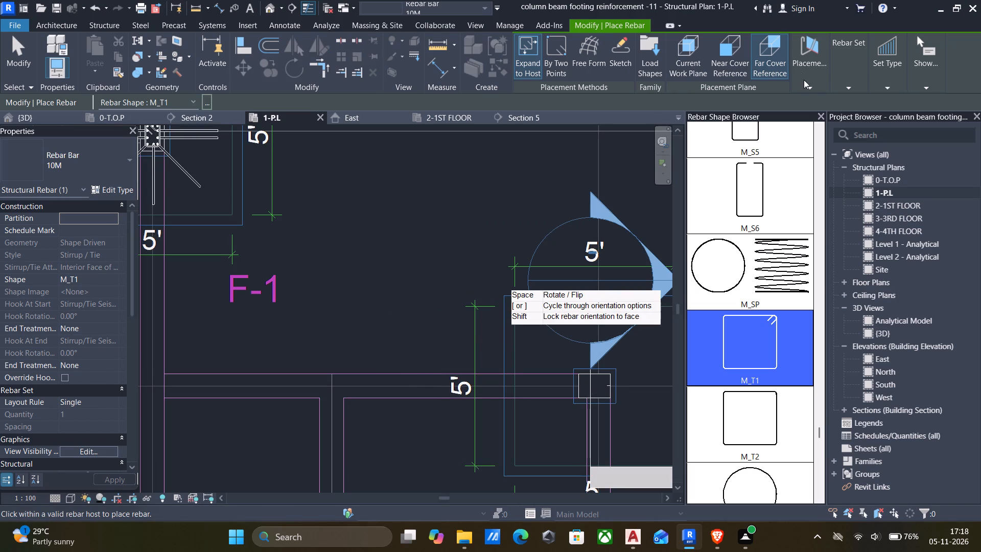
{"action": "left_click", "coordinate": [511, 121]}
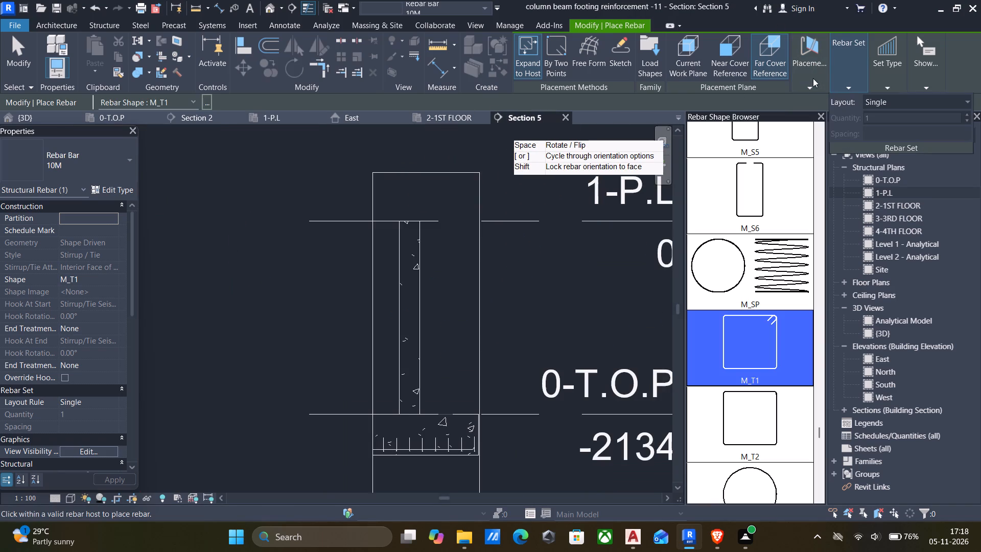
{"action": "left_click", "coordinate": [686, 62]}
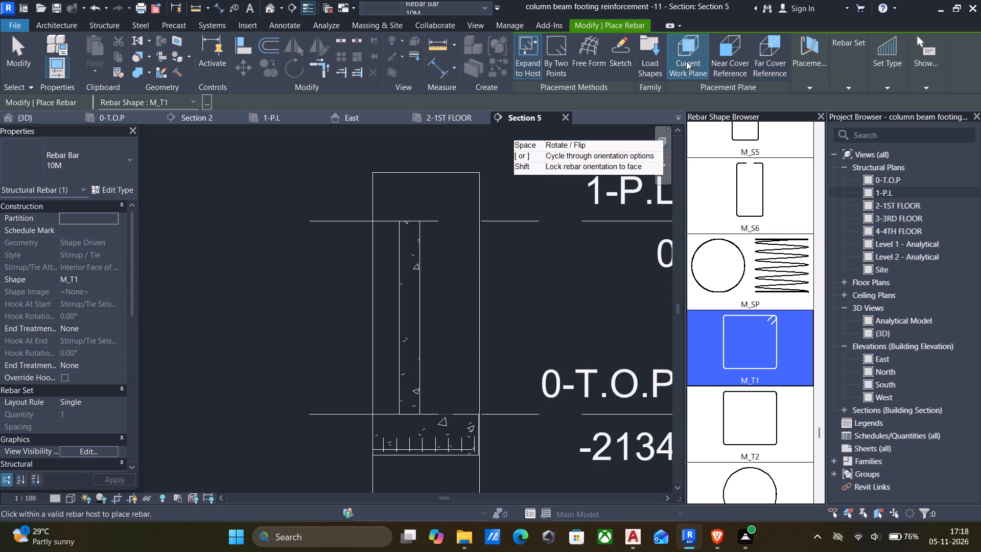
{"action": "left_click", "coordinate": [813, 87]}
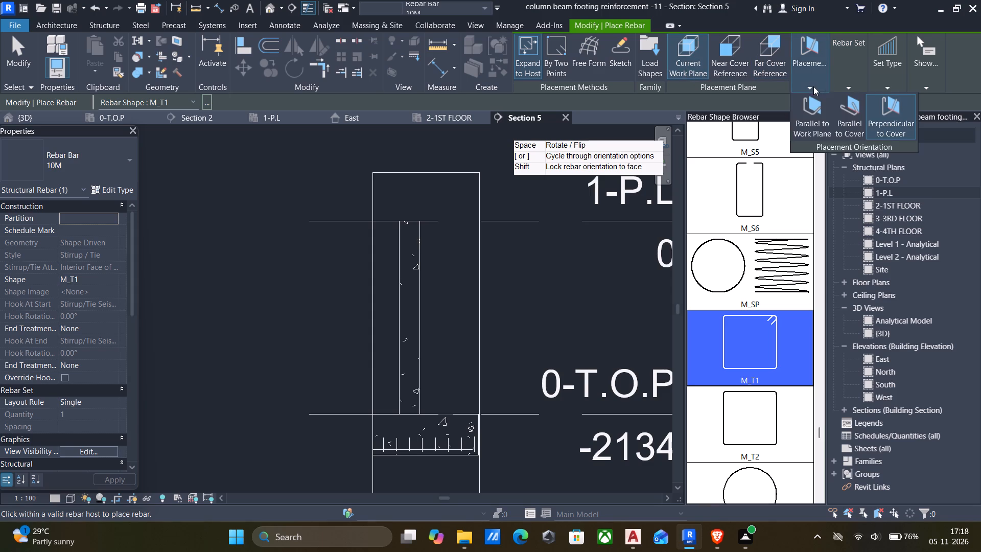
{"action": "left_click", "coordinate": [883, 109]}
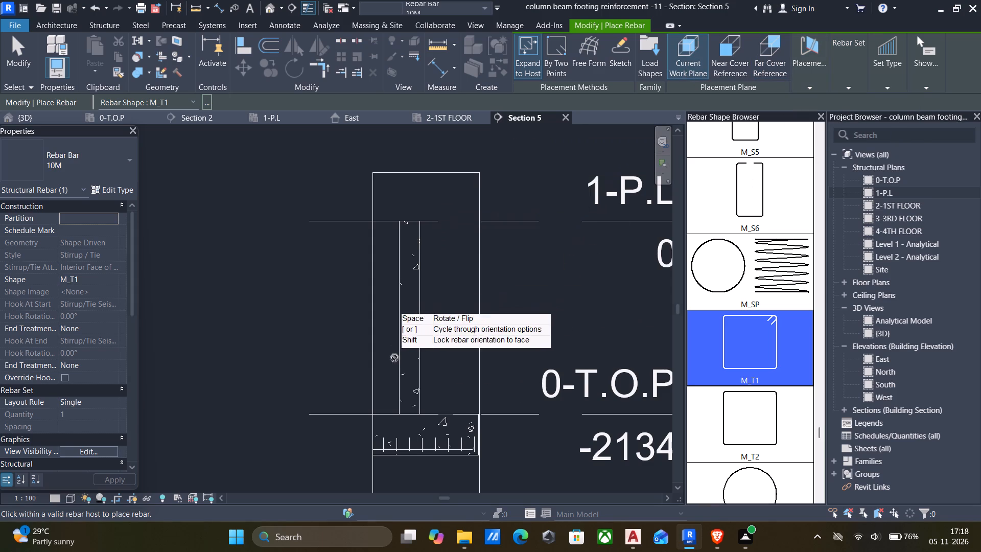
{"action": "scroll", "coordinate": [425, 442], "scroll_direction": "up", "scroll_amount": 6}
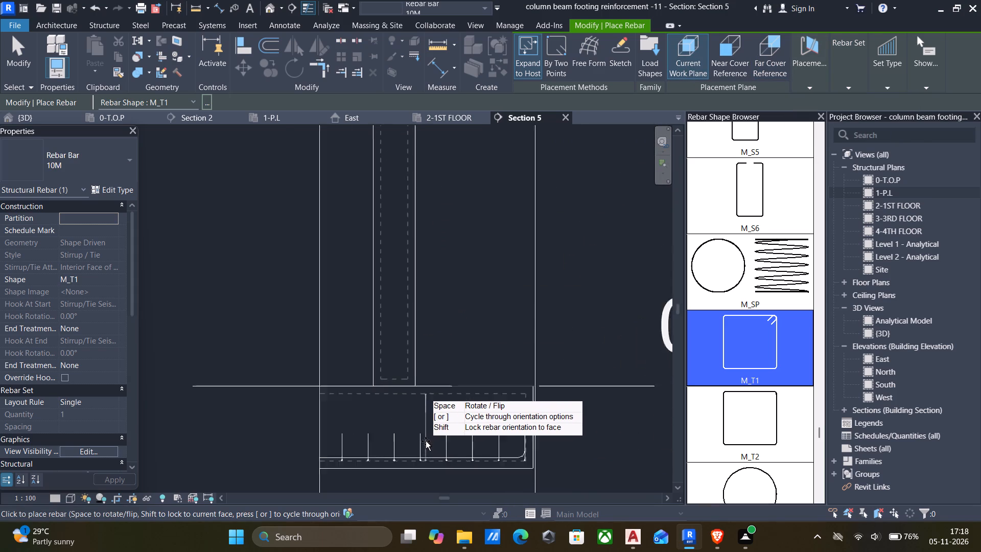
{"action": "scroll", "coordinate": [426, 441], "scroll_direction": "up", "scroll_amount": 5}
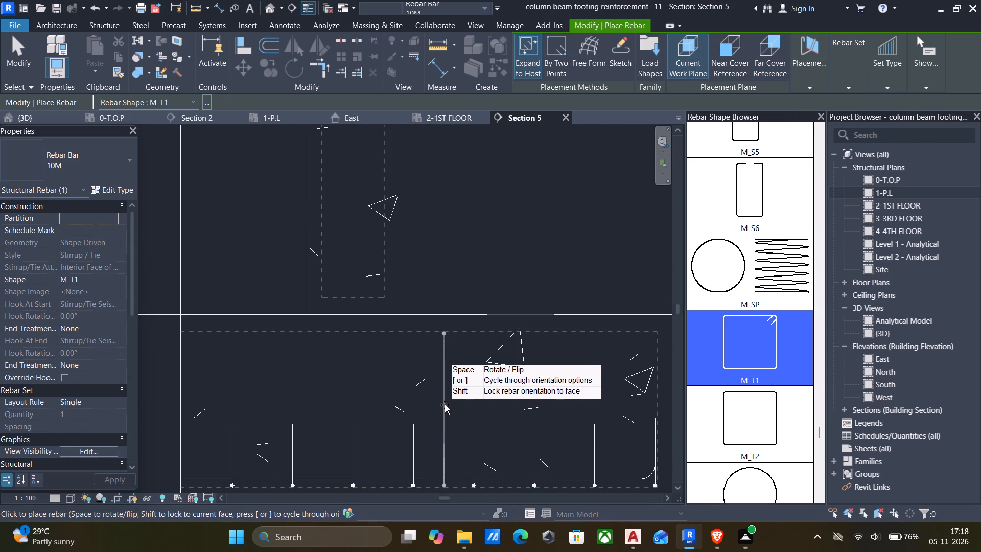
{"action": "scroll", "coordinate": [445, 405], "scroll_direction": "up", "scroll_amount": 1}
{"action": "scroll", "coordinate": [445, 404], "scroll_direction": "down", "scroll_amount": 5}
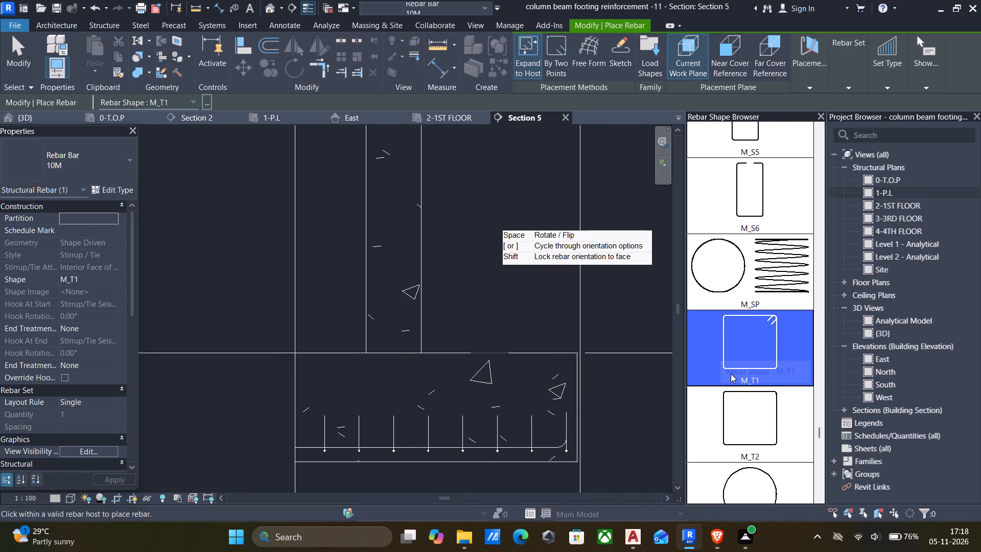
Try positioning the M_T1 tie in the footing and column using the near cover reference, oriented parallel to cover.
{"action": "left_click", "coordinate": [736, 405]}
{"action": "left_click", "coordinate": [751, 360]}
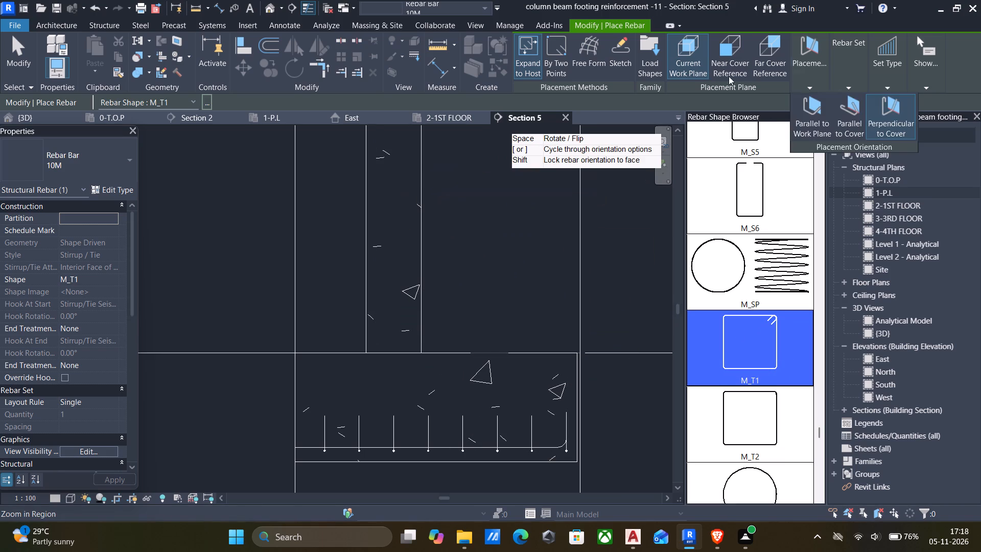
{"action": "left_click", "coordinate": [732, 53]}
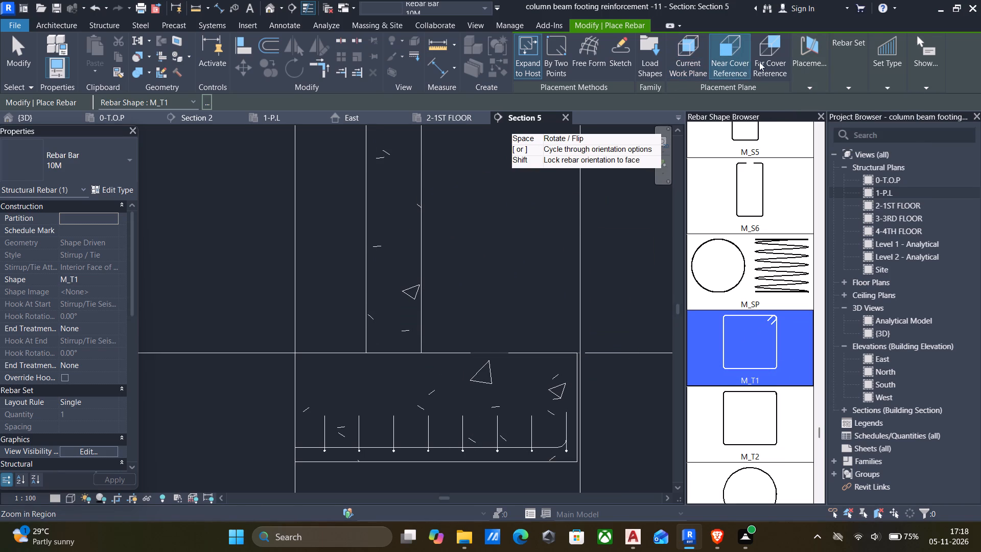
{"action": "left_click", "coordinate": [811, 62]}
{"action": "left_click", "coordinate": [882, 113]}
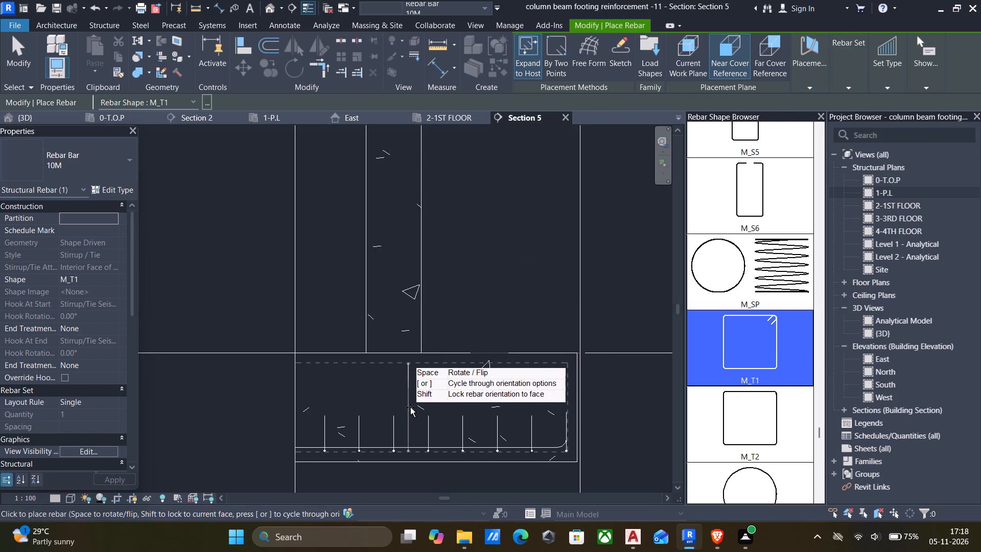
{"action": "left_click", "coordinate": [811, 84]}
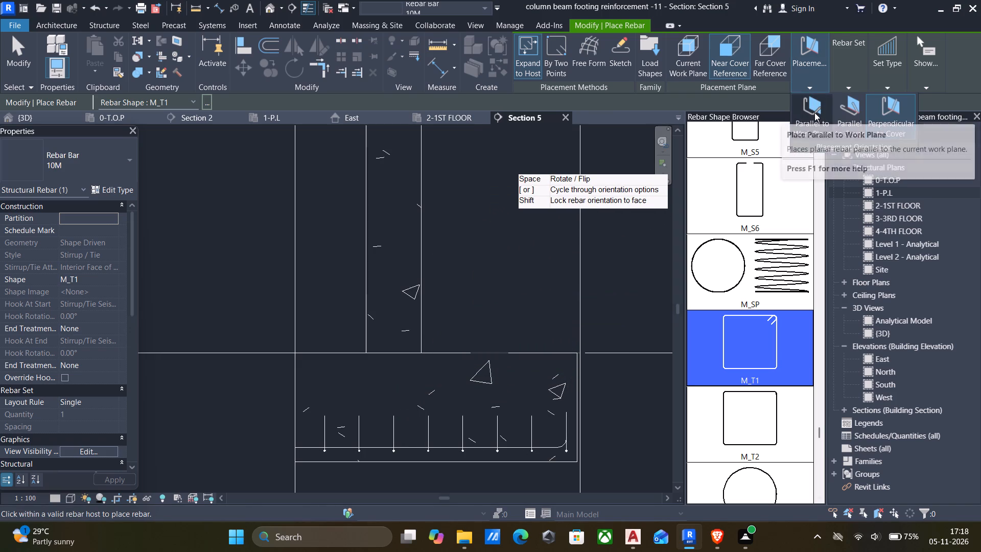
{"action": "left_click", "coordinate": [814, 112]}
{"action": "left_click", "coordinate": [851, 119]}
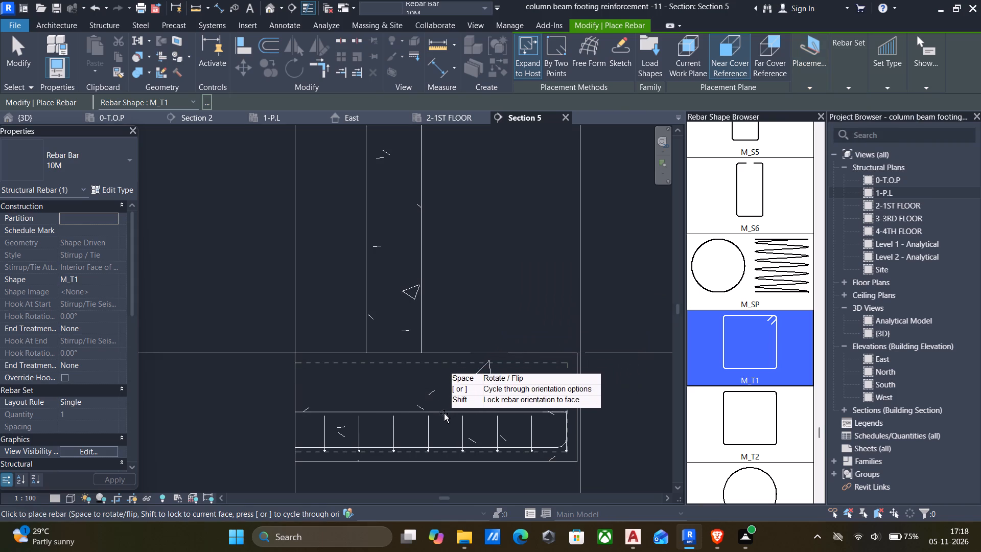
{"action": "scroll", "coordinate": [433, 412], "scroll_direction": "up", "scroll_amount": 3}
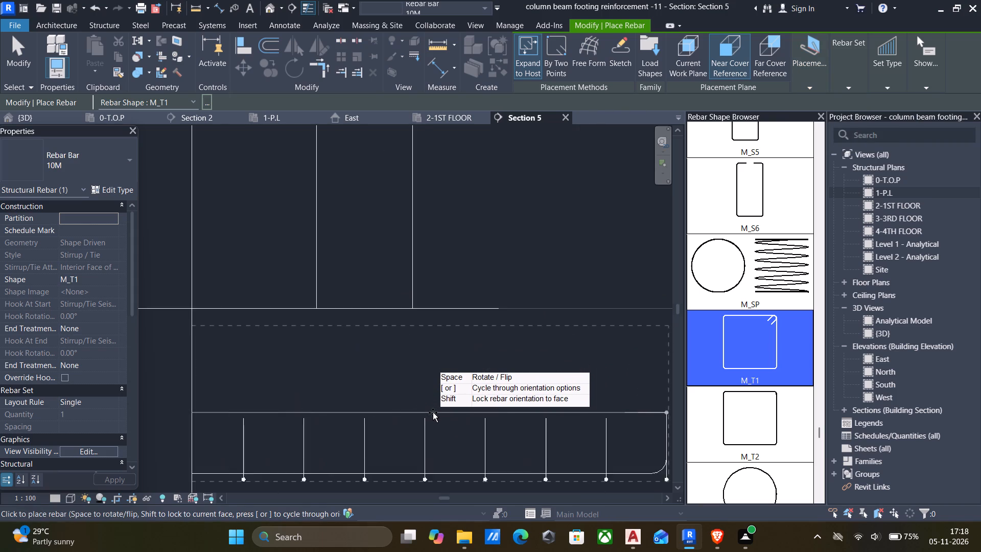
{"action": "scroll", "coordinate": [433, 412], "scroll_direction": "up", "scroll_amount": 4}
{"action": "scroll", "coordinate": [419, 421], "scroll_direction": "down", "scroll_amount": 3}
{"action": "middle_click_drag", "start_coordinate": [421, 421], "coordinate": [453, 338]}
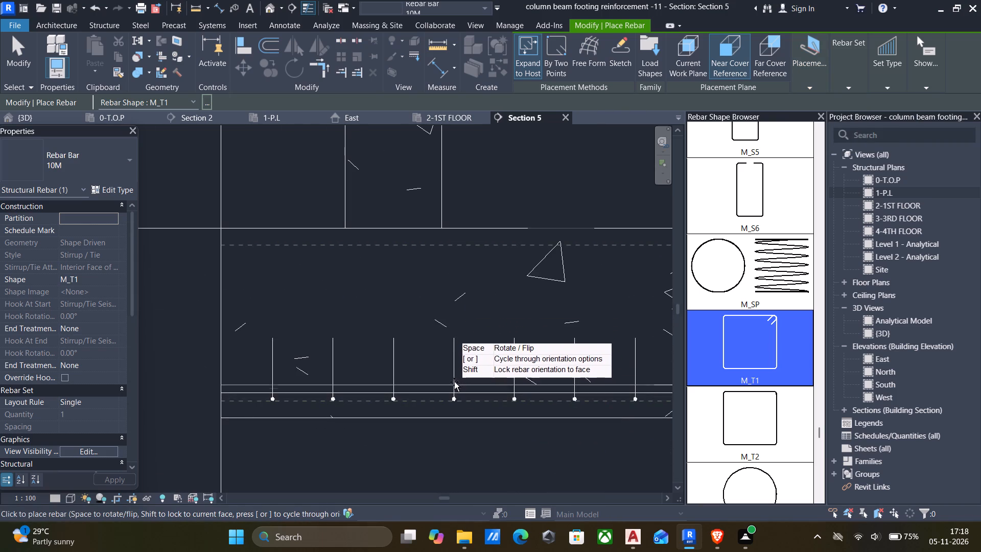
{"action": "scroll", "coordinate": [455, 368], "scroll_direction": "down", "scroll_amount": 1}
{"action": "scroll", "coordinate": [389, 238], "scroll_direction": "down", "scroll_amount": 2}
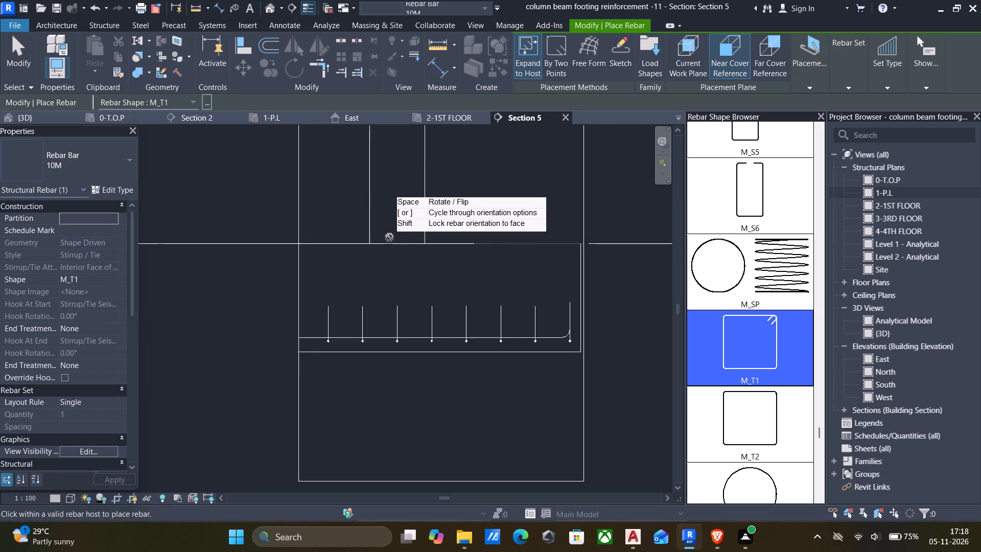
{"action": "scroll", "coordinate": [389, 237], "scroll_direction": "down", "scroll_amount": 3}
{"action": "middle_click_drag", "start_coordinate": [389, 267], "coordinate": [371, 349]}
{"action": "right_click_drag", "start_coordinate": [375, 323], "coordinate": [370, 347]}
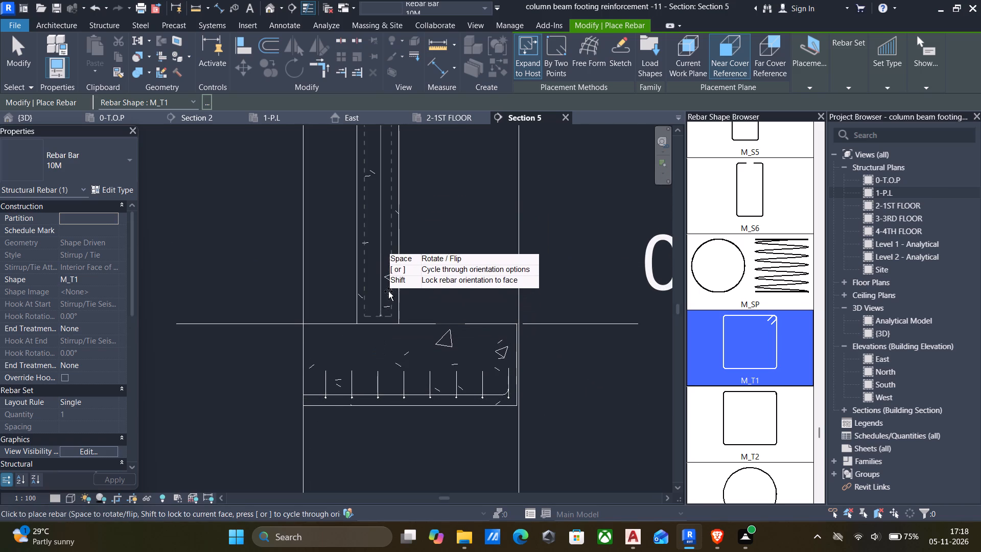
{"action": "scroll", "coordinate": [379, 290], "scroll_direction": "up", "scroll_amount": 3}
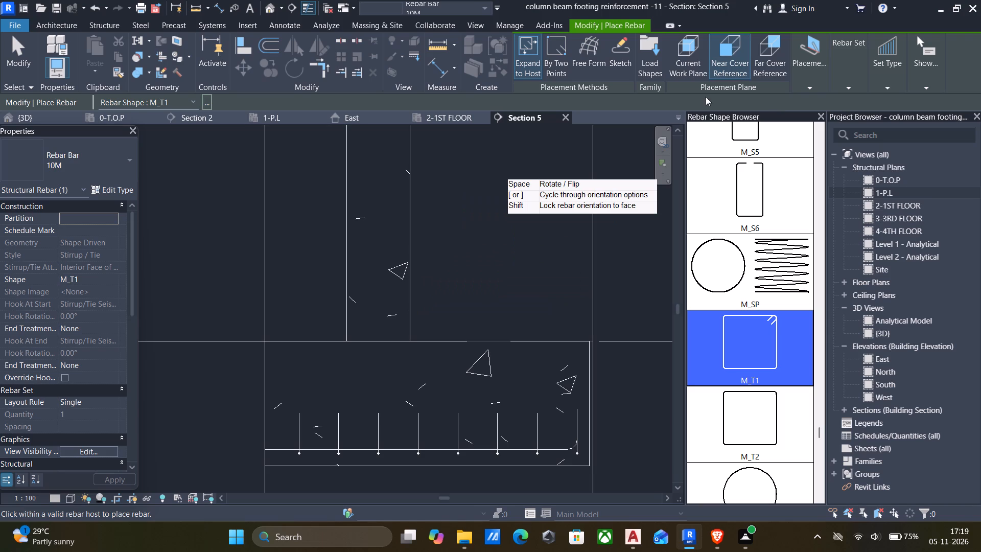
Place one 10M M_T1 tie in the lower part of the column using the near cover reference, oriented perpendicular to cover.
{"action": "left_click", "coordinate": [813, 59]}
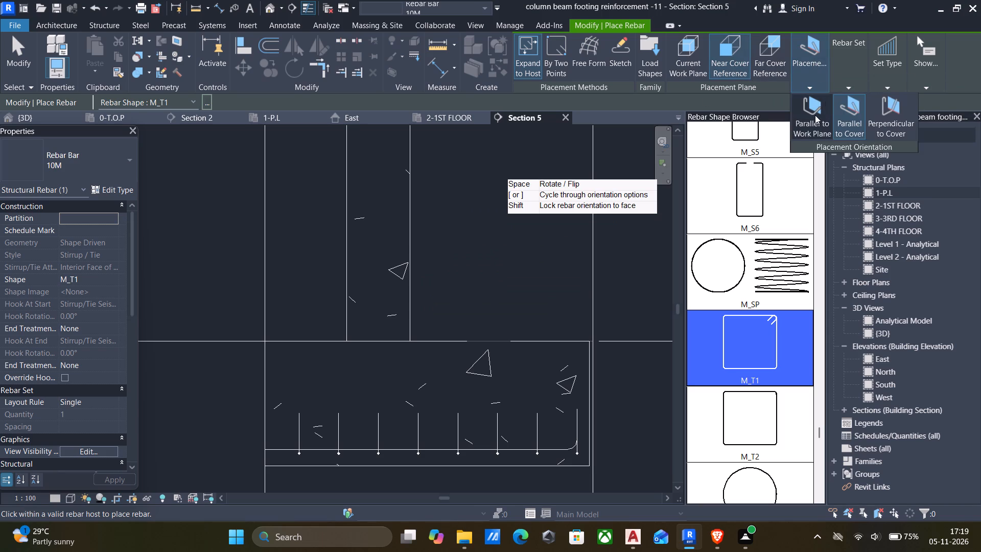
{"action": "left_click", "coordinate": [815, 115]}
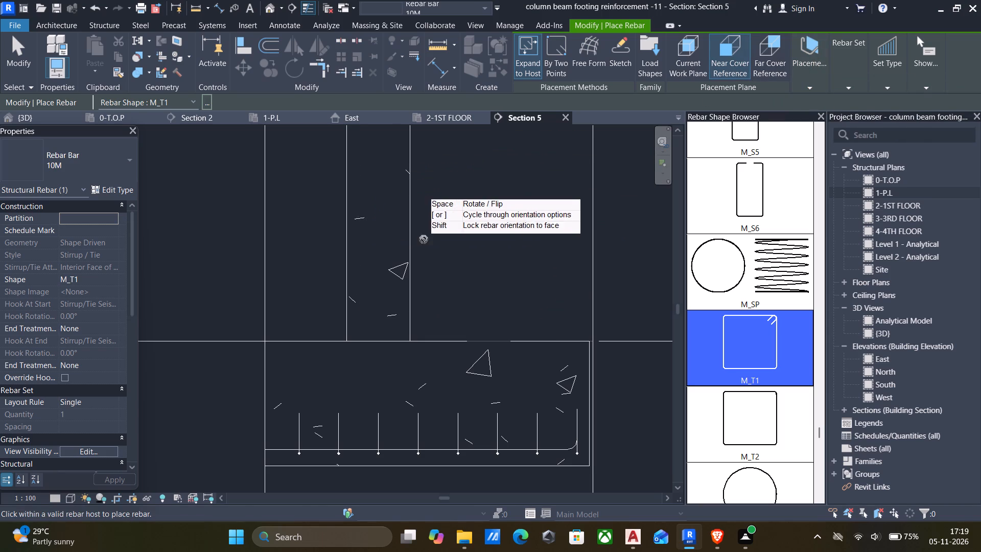
{"action": "left_click", "coordinate": [811, 65]}
{"action": "left_click", "coordinate": [694, 64]}
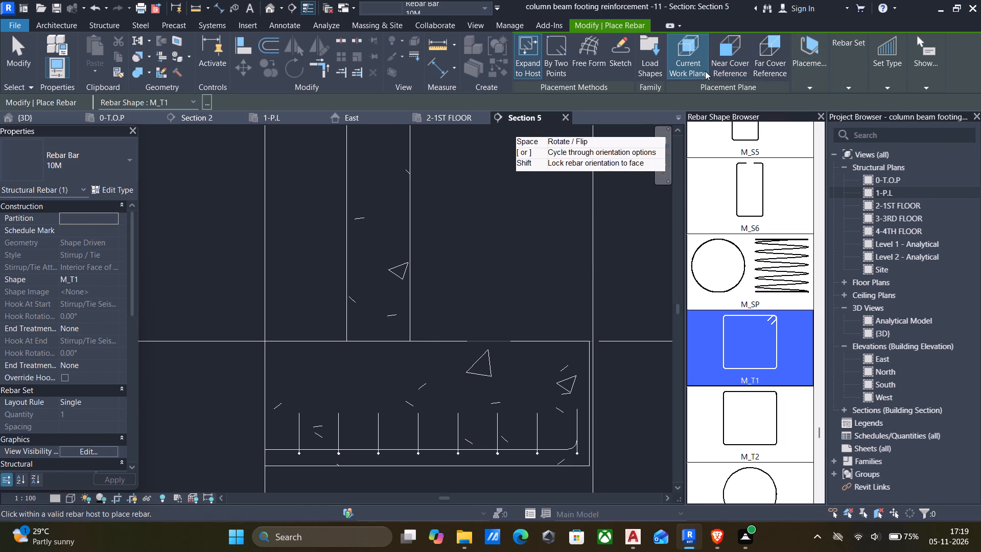
{"action": "left_click", "coordinate": [742, 66]}
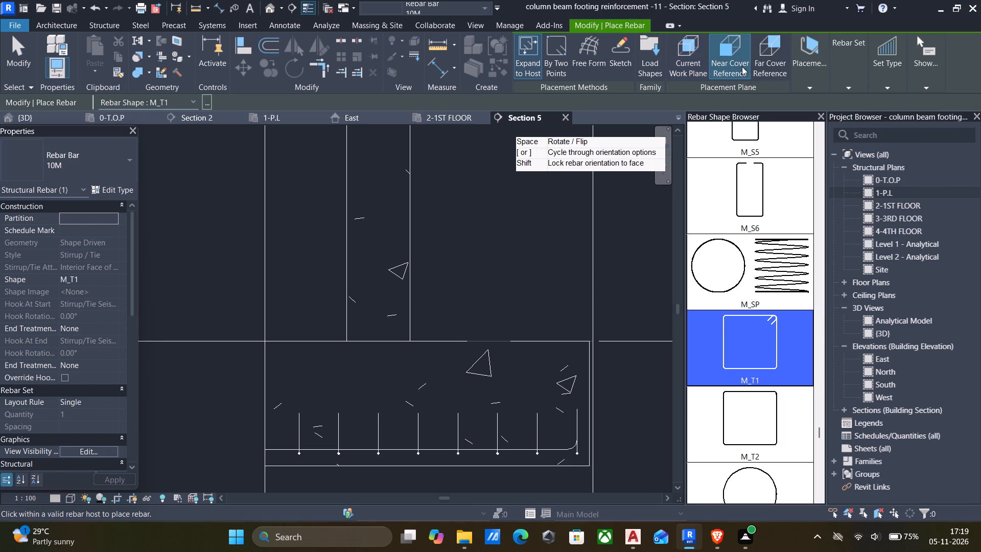
{"action": "left_click", "coordinate": [817, 61]}
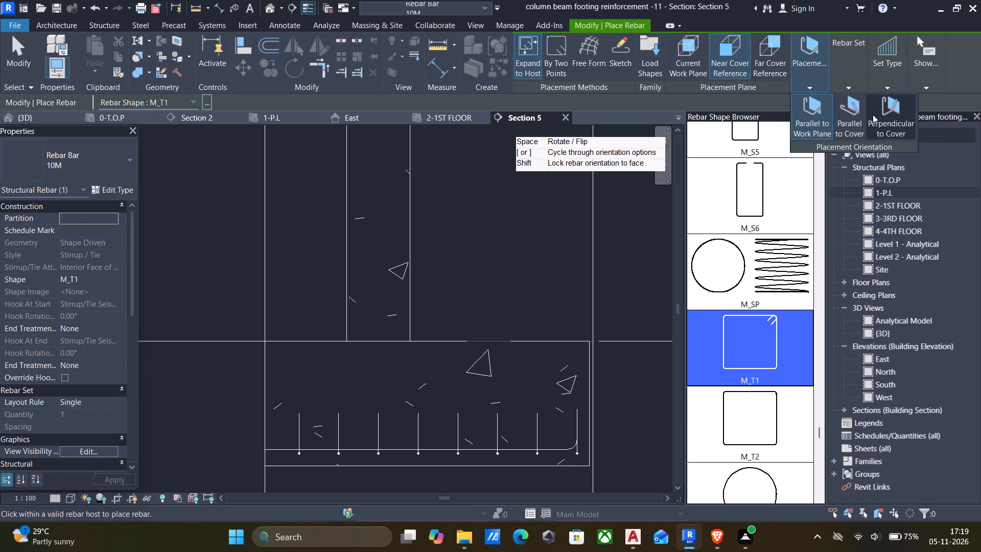
{"action": "left_click", "coordinate": [855, 123]}
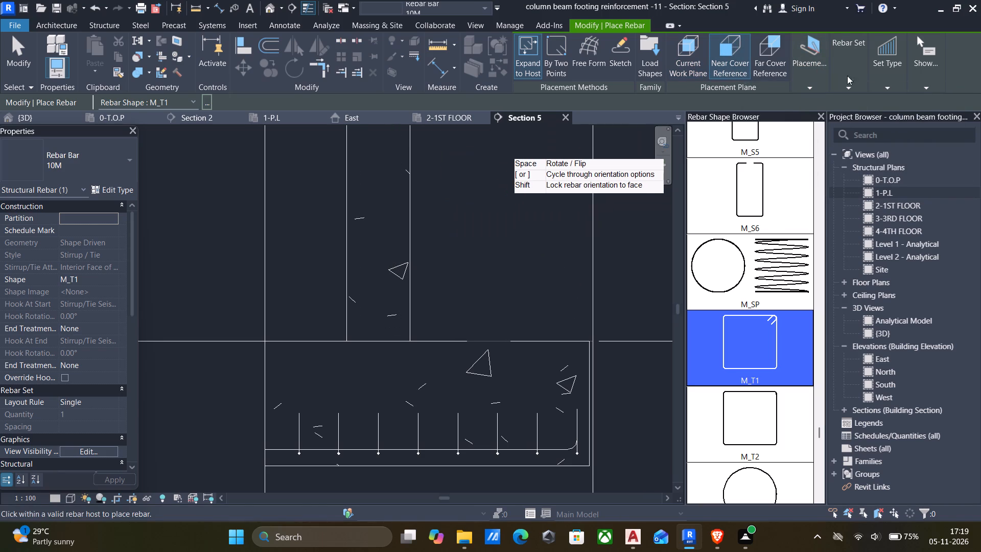
{"action": "left_click", "coordinate": [805, 60]}
{"action": "left_click", "coordinate": [890, 106]}
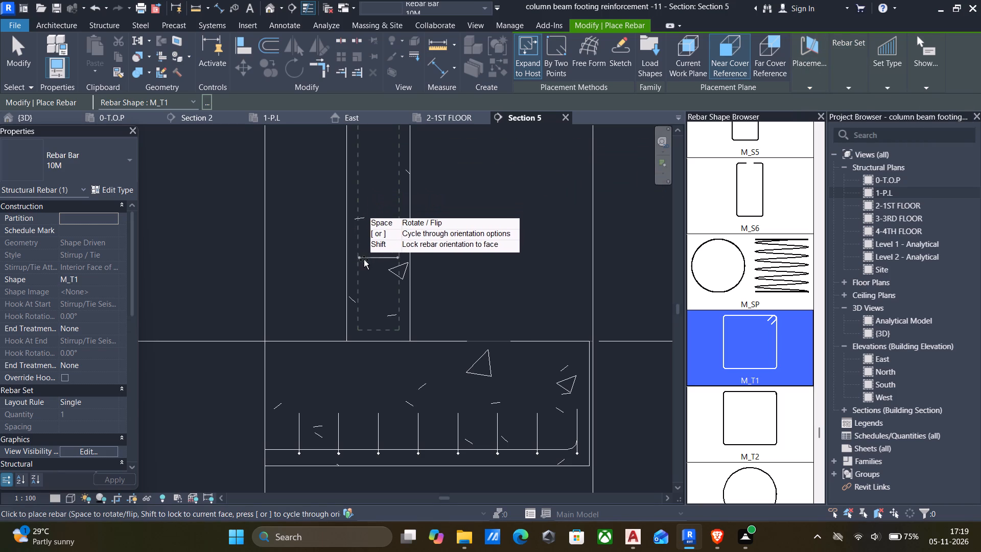
{"action": "scroll", "coordinate": [375, 286], "scroll_direction": "up", "scroll_amount": 6}
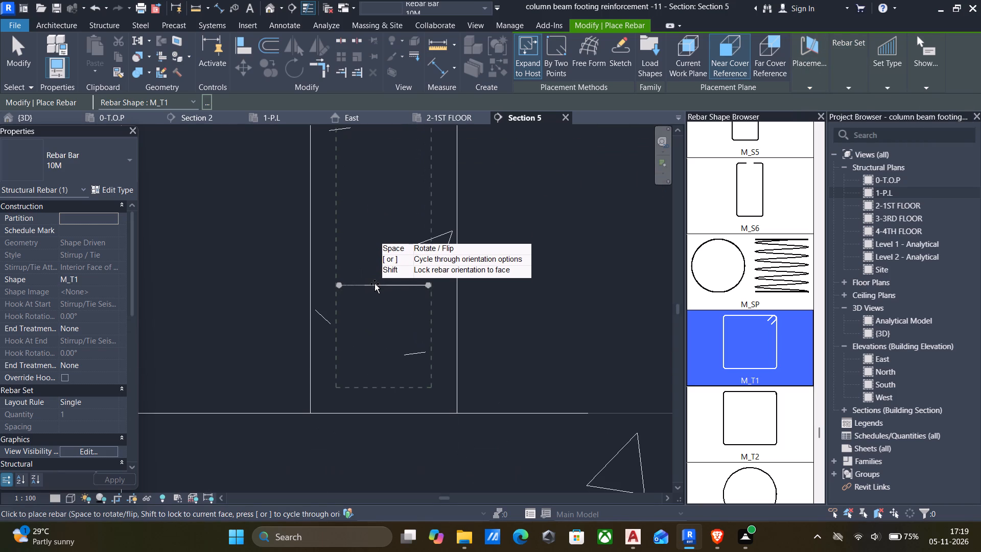
{"action": "left_click", "coordinate": [375, 284]}
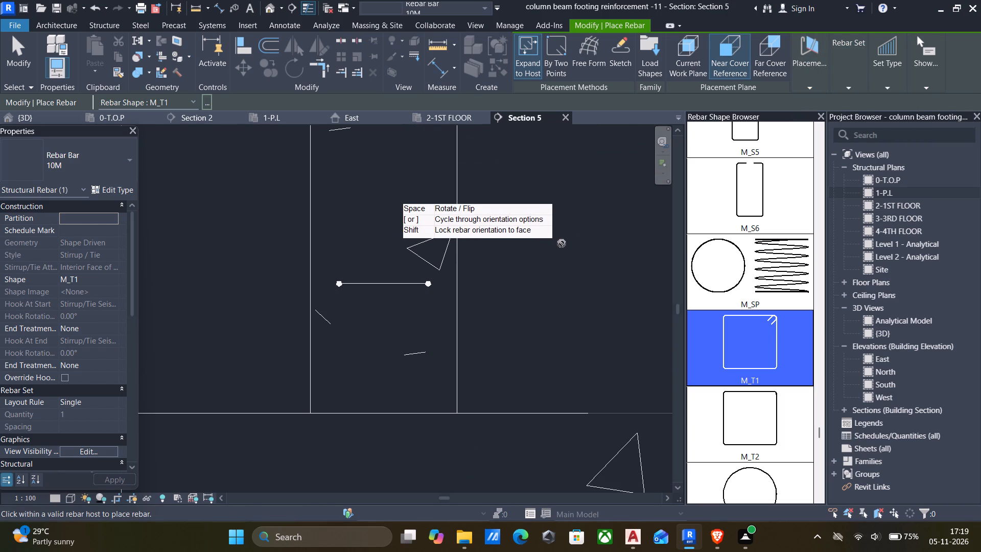
{"action": "key", "text": "Escape"}
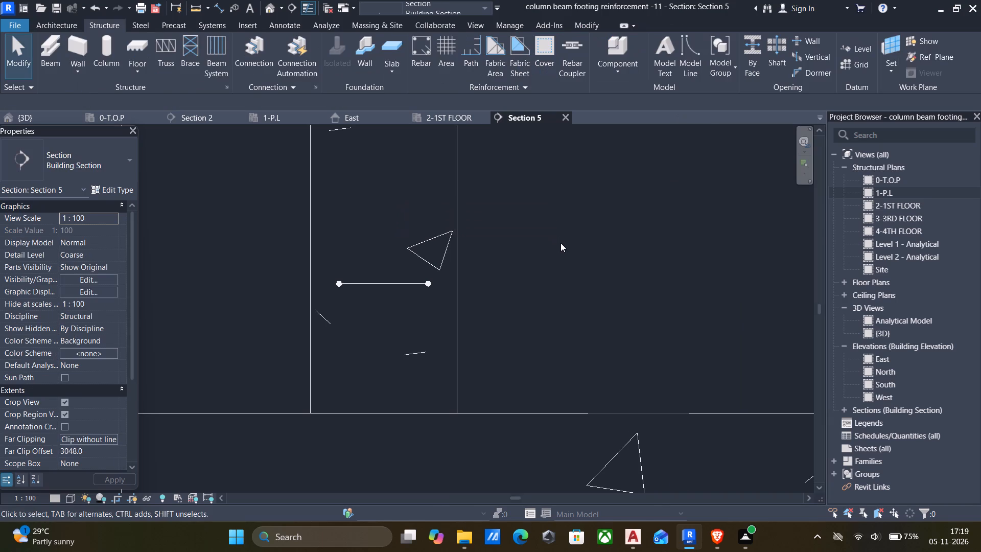
Examine how the placed M_T1 tie fits the column's cover outline, checking the tie and the host column's properties in the section.
{"action": "scroll", "coordinate": [551, 243], "scroll_direction": "down", "scroll_amount": 2}
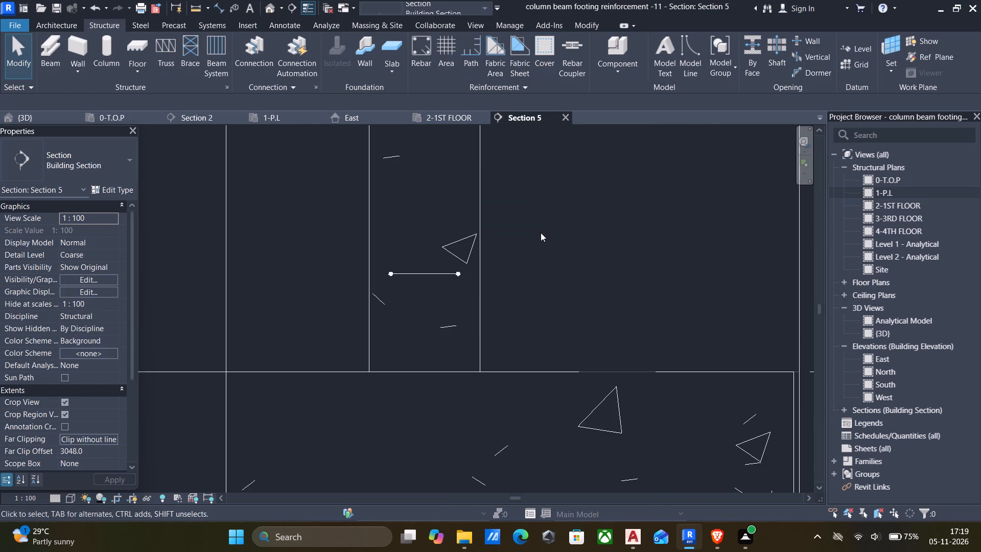
{"action": "left_click", "coordinate": [289, 121]}
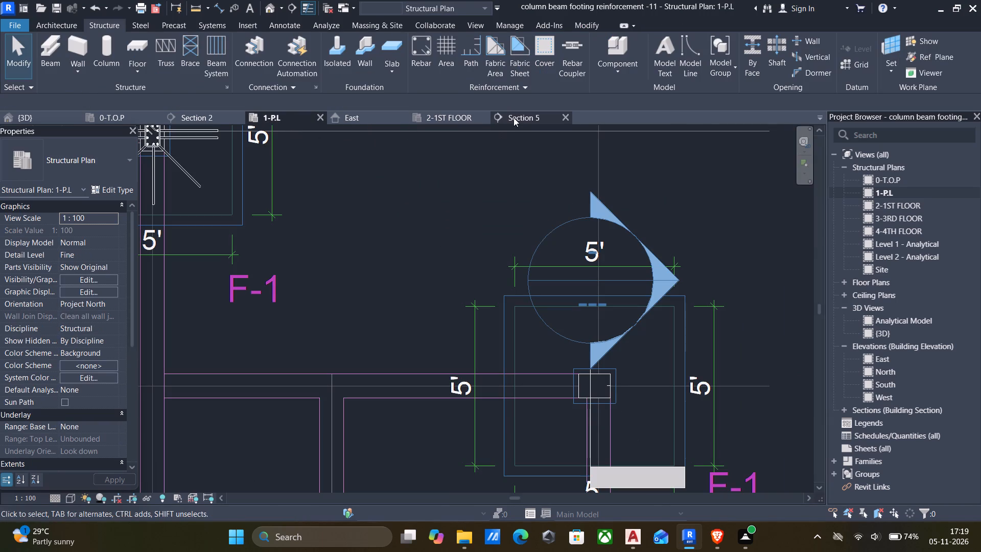
{"action": "left_click", "coordinate": [513, 118]}
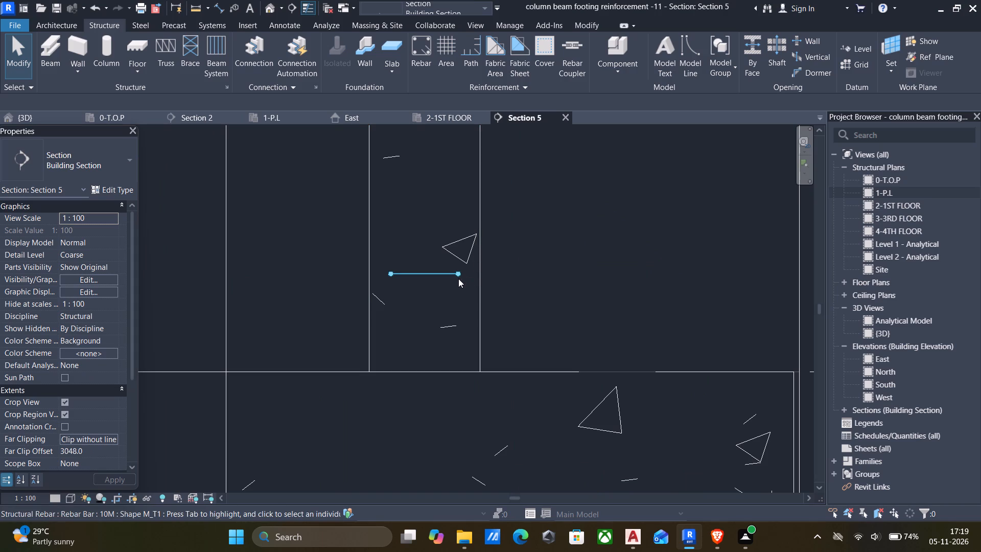
{"action": "left_click", "coordinate": [457, 274]}
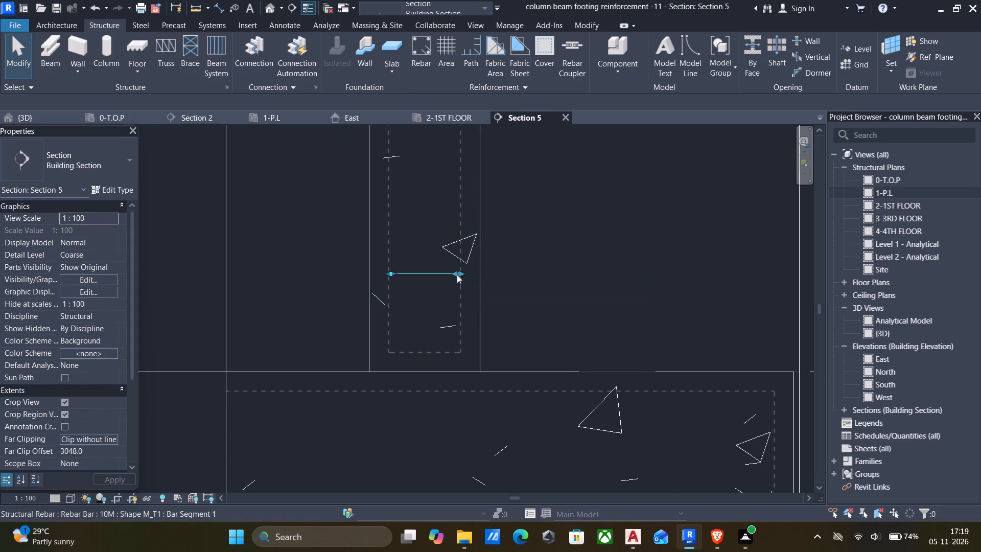
{"action": "left_click", "coordinate": [461, 272]}
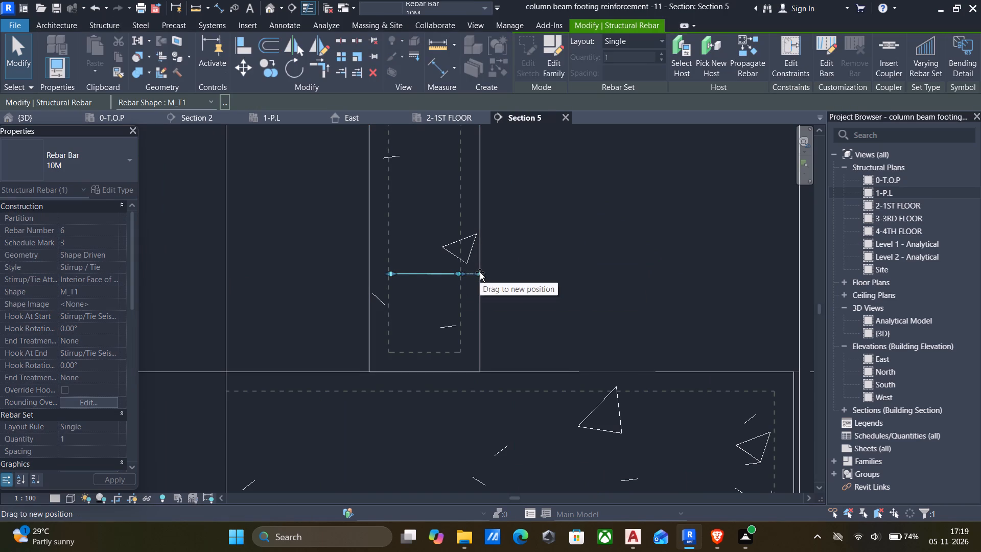
{"action": "key", "text": "Escape"}
{"action": "left_click", "coordinate": [453, 274]}
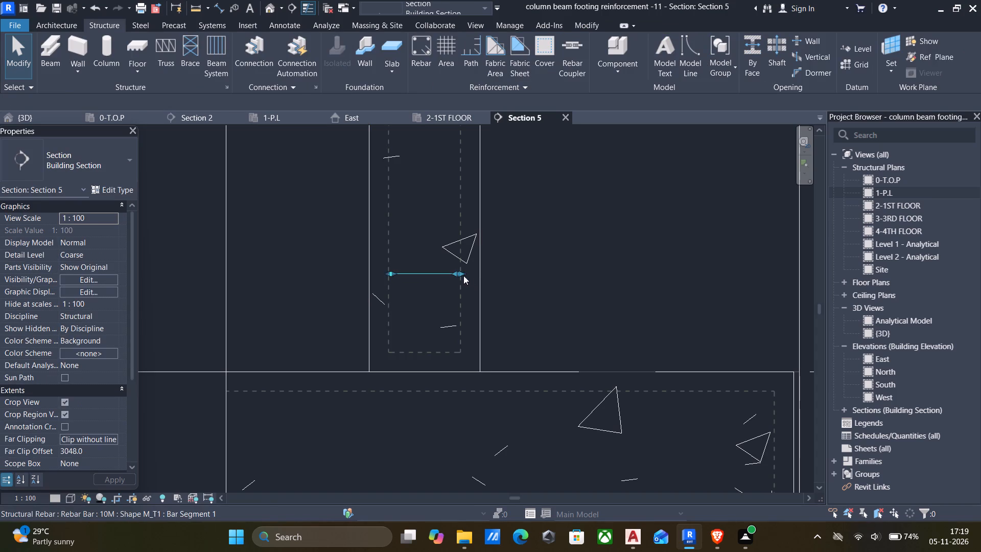
{"action": "left_click", "coordinate": [480, 272]}
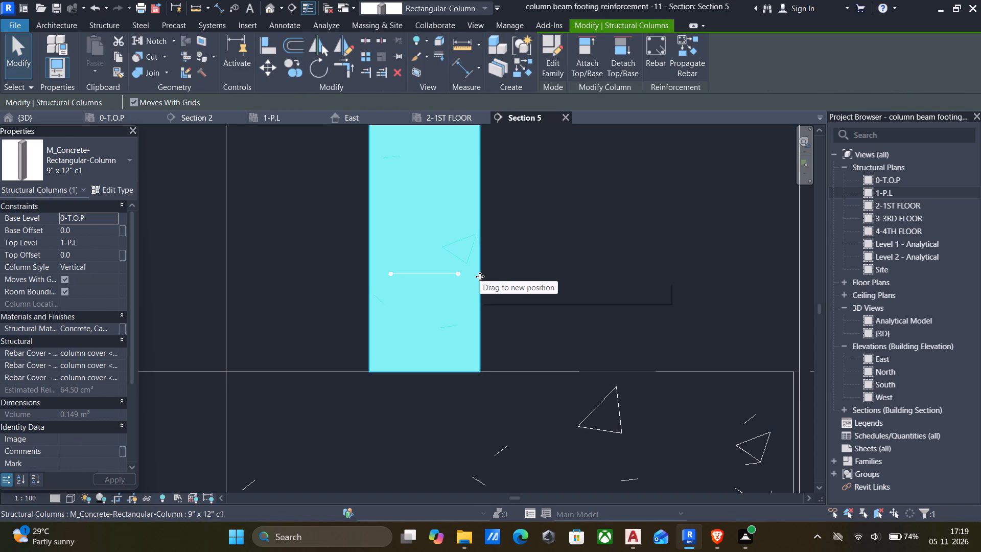
{"action": "left_click", "coordinate": [533, 264]}
{"action": "left_click", "coordinate": [450, 272]}
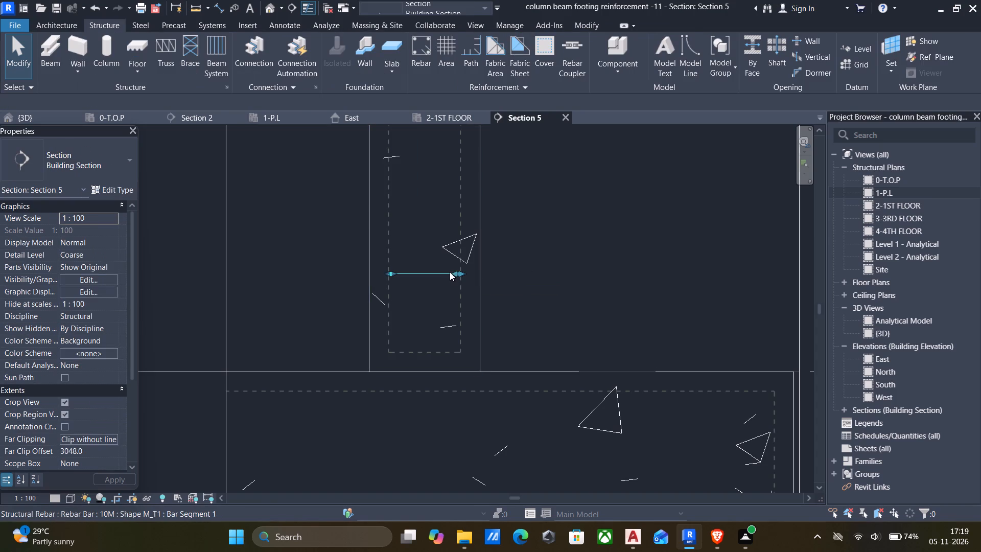
{"action": "left_click", "coordinate": [459, 289]}
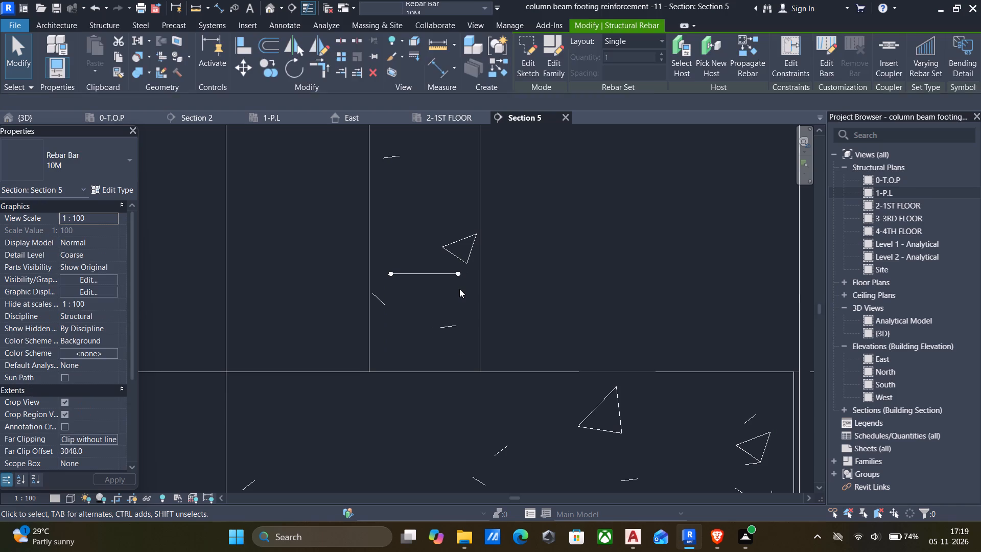
{"action": "left_click", "coordinate": [441, 274]}
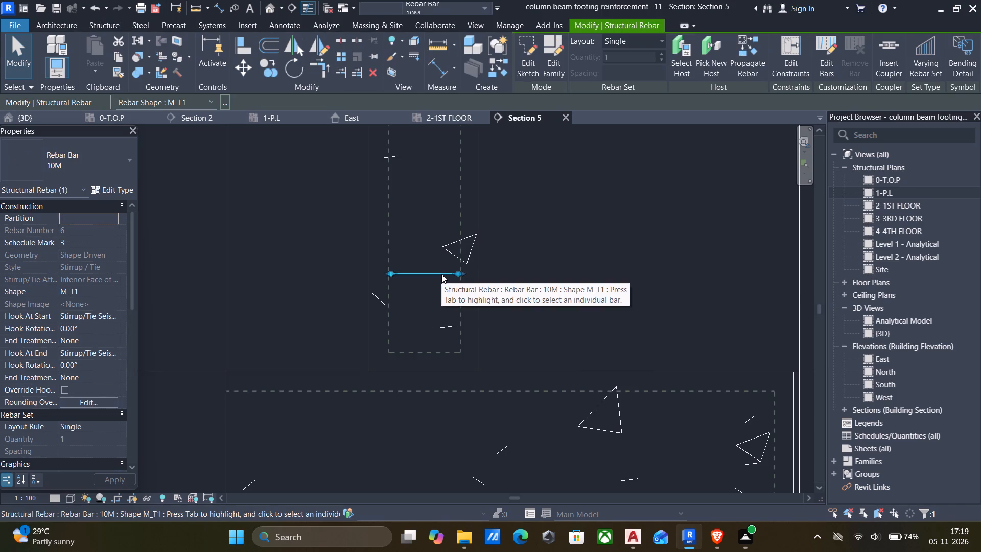
{"action": "left_click", "coordinate": [462, 303], "text": "ctrl"}
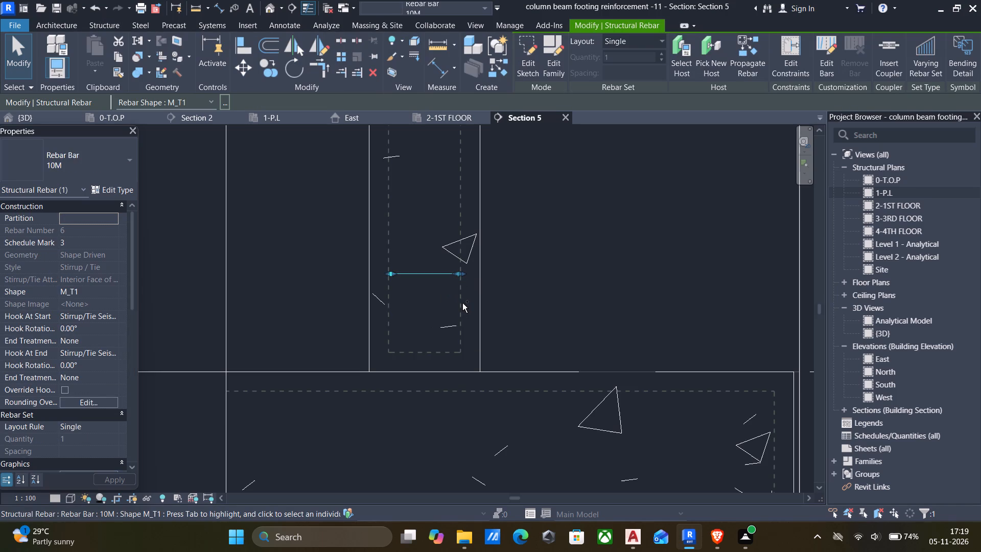
{"action": "left_click", "coordinate": [459, 306], "text": "ctrl"}
{"action": "left_click", "coordinate": [480, 330], "text": "ctrl"}
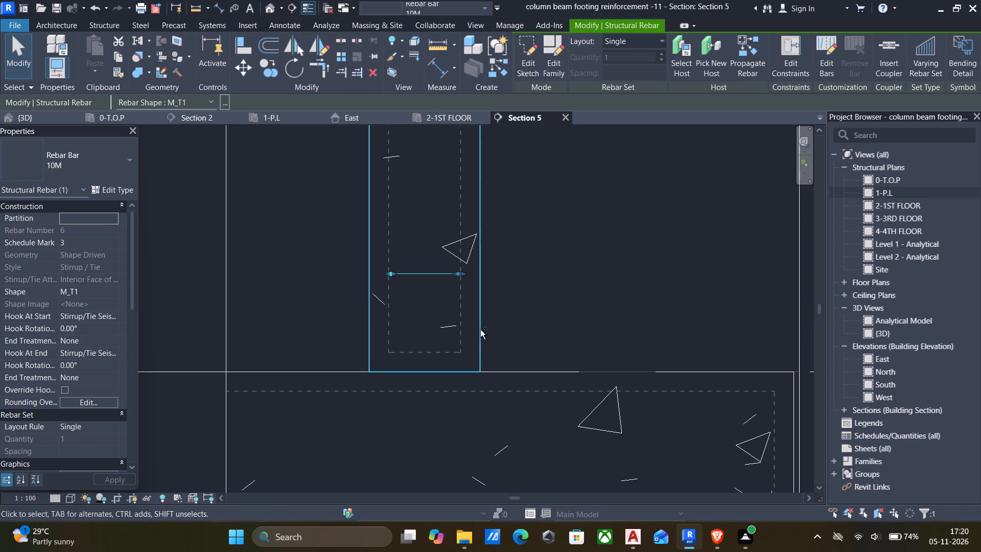
{"action": "left_click", "coordinate": [532, 311]}
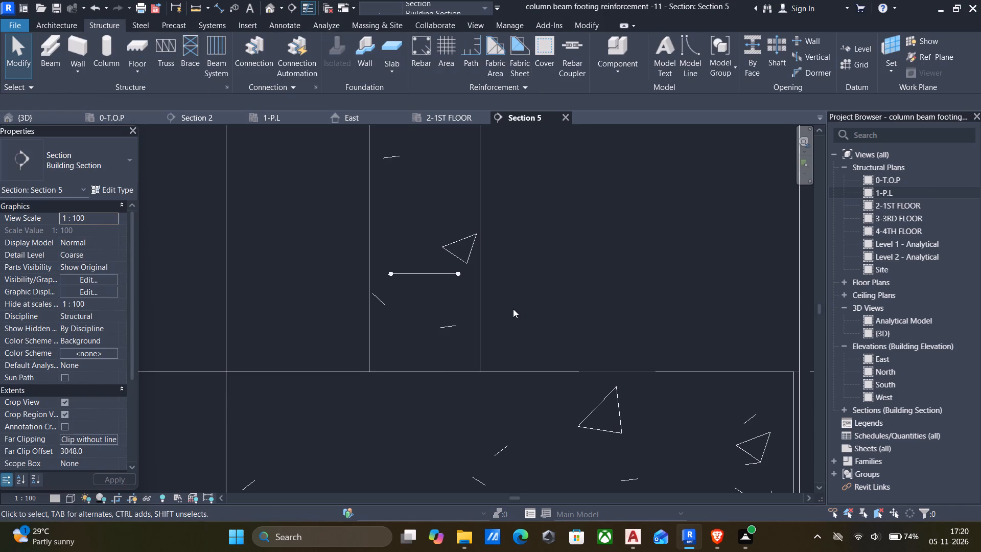
{"action": "scroll", "coordinate": [512, 315], "scroll_direction": "down", "scroll_amount": 2}
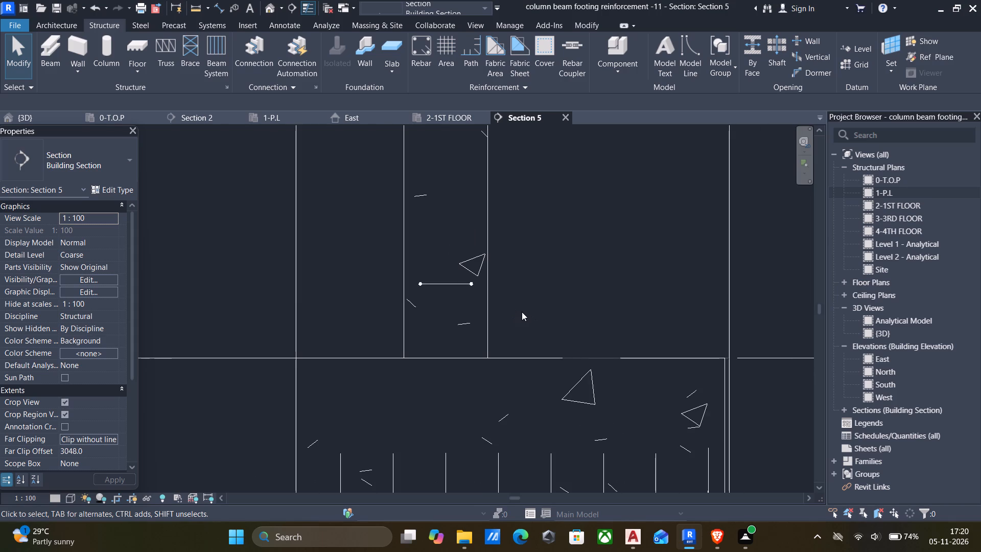
{"action": "left_click", "coordinate": [462, 281]}
{"action": "left_click", "coordinate": [484, 293]}
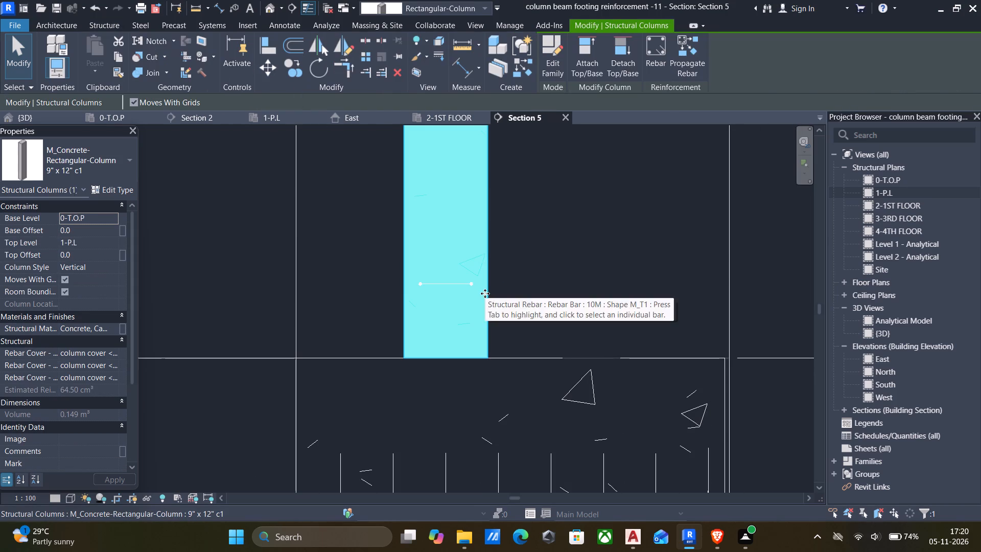
Compare the M_T1 tie with the column's outline and cover lines in the section, inspecting the tie and column alternately.
{"action": "left_click", "coordinate": [502, 290]}
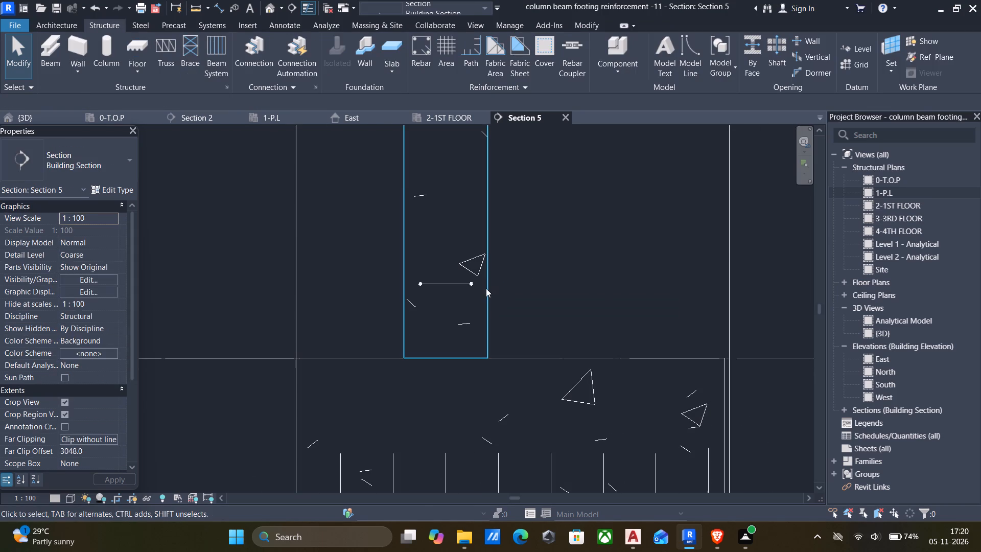
{"action": "left_click", "coordinate": [486, 288]}
{"action": "left_click", "coordinate": [495, 291]}
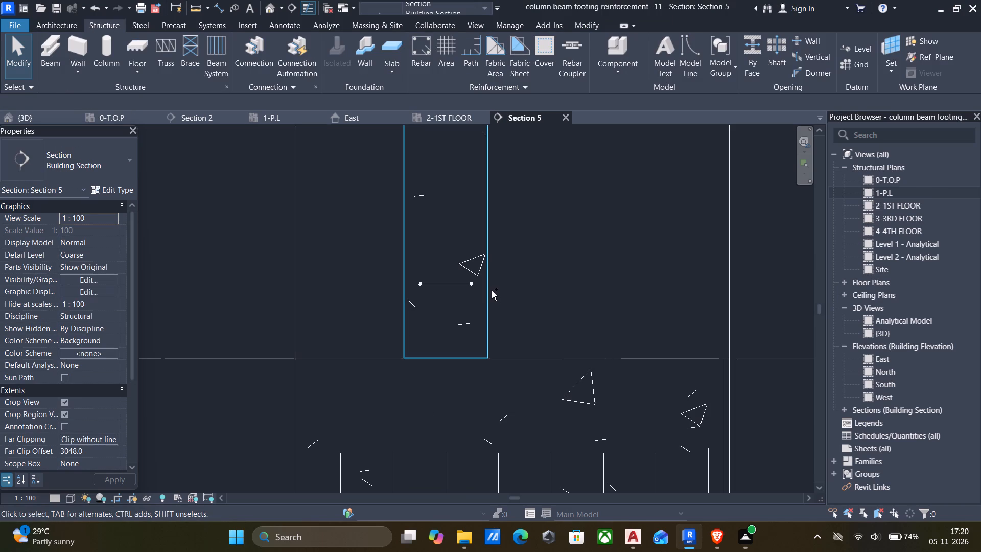
{"action": "left_click", "coordinate": [485, 293], "text": "ctrl"}
{"action": "left_click", "coordinate": [502, 291]}
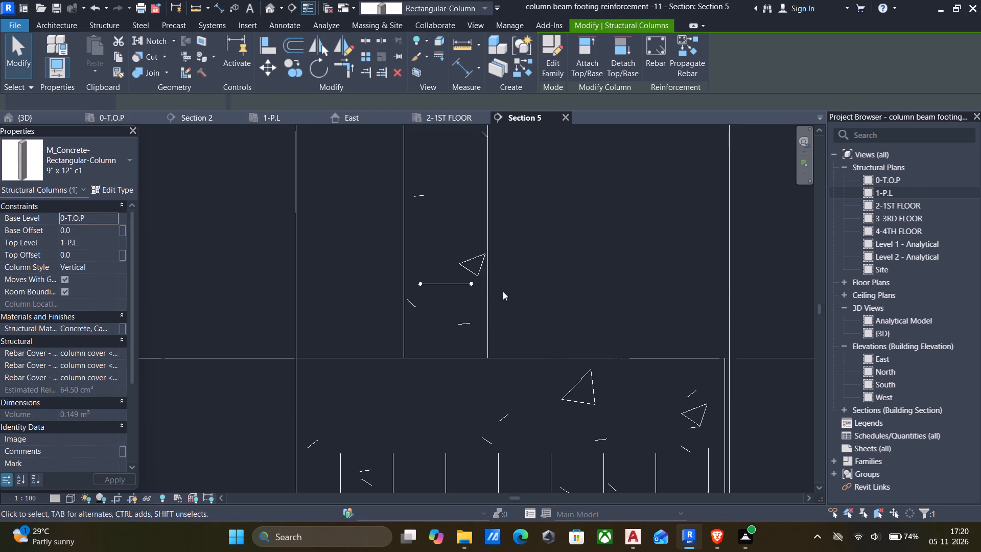
{"action": "left_click", "coordinate": [466, 284], "text": "ctrl"}
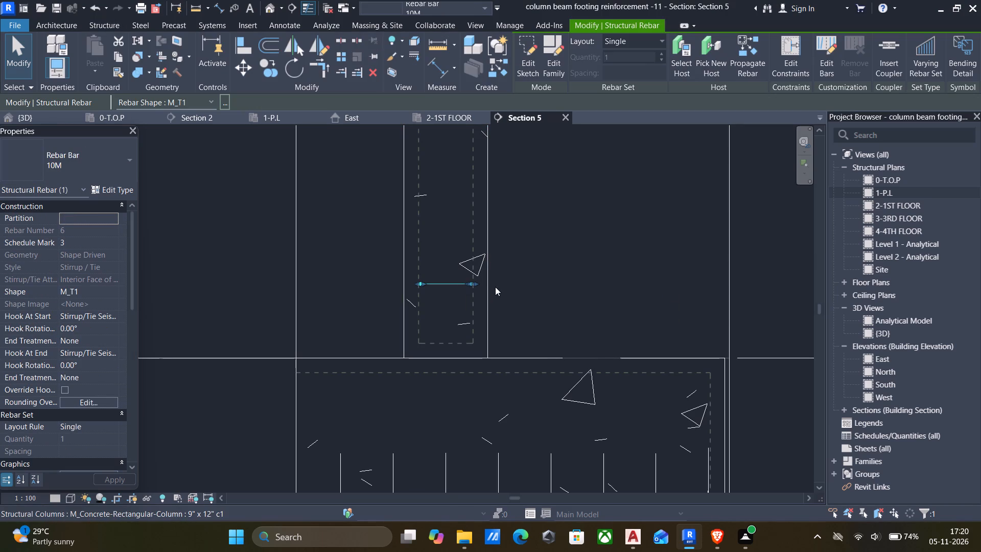
{"action": "left_click", "coordinate": [490, 290]}
{"action": "left_click", "coordinate": [495, 287]}
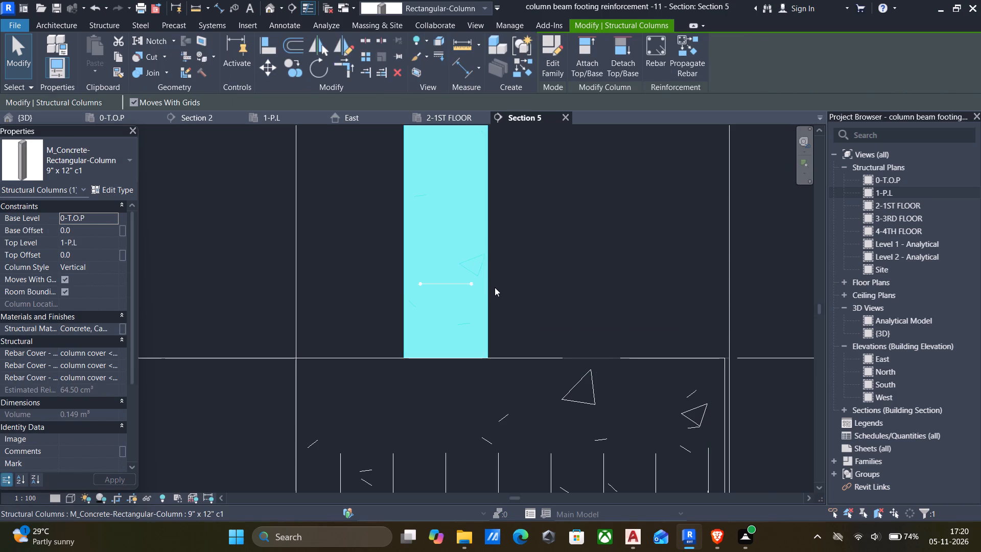
{"action": "left_click", "coordinate": [472, 285], "text": "ctrl"}
{"action": "left_click", "coordinate": [489, 288]}
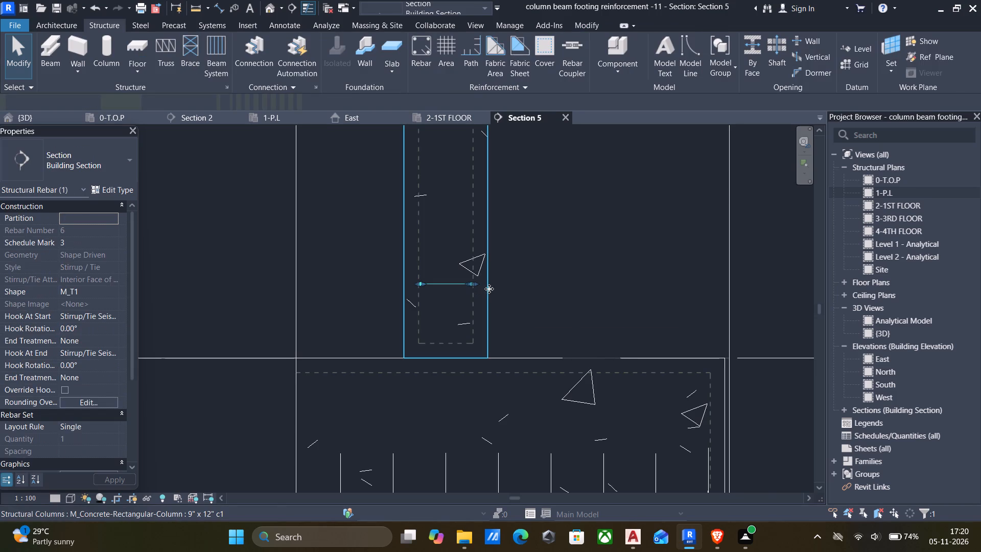
{"action": "left_click", "coordinate": [505, 276]}
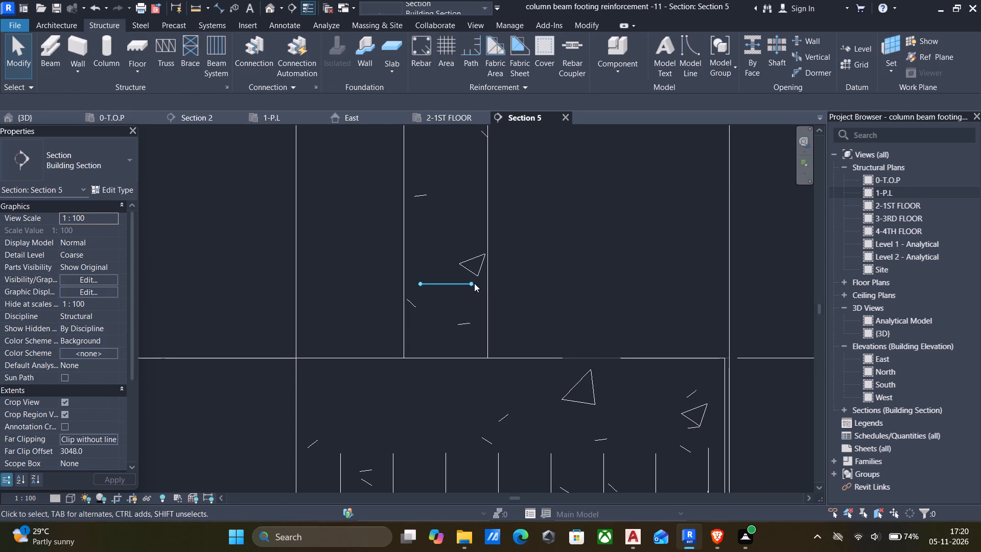
{"action": "left_click", "coordinate": [469, 286], "text": "ctrl"}
{"action": "left_click", "coordinate": [488, 293], "text": "ctrl"}
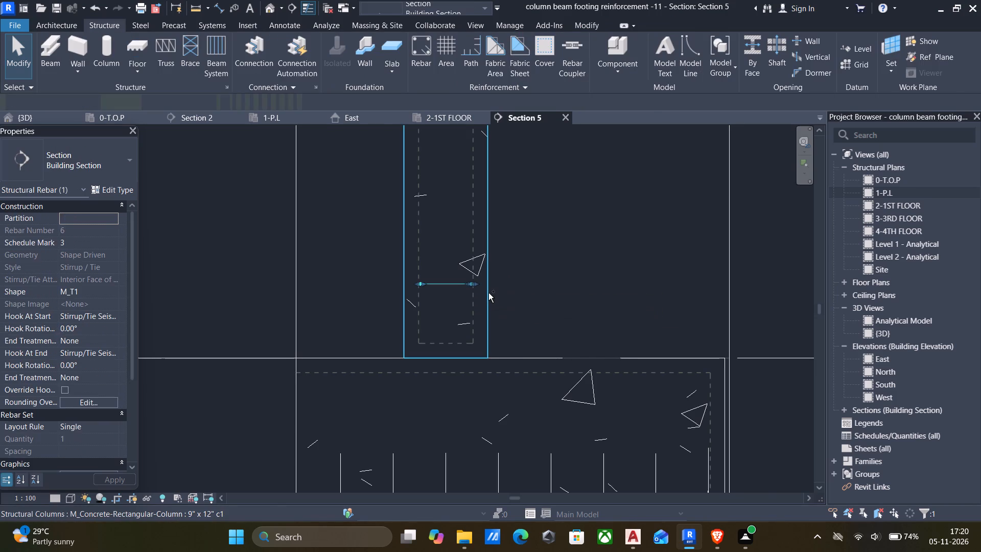
{"action": "left_click", "coordinate": [509, 289], "text": "ctrl"}
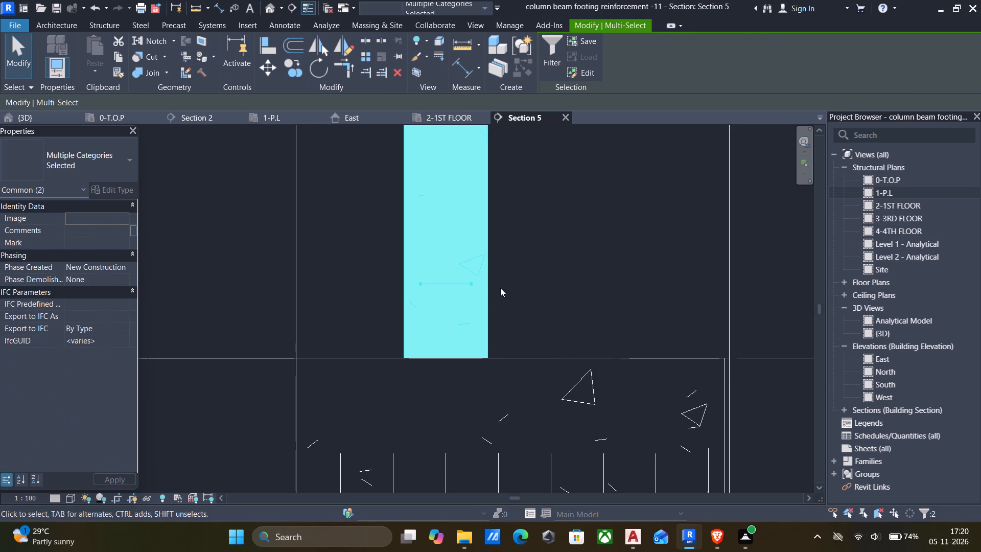
{"action": "left_click", "coordinate": [500, 288]}
{"action": "left_click", "coordinate": [471, 284]}
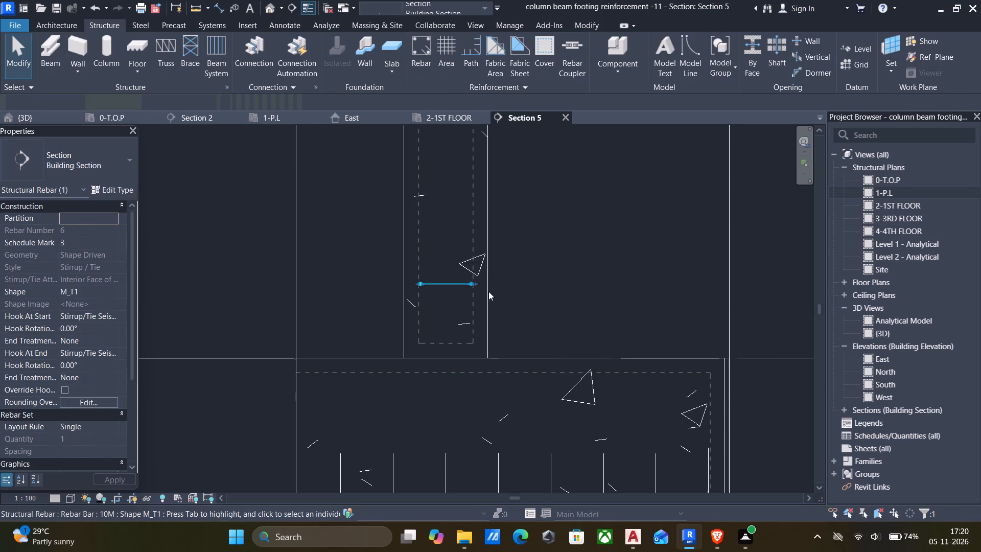
{"action": "left_click", "coordinate": [487, 292]}
{"action": "left_click", "coordinate": [499, 291]}
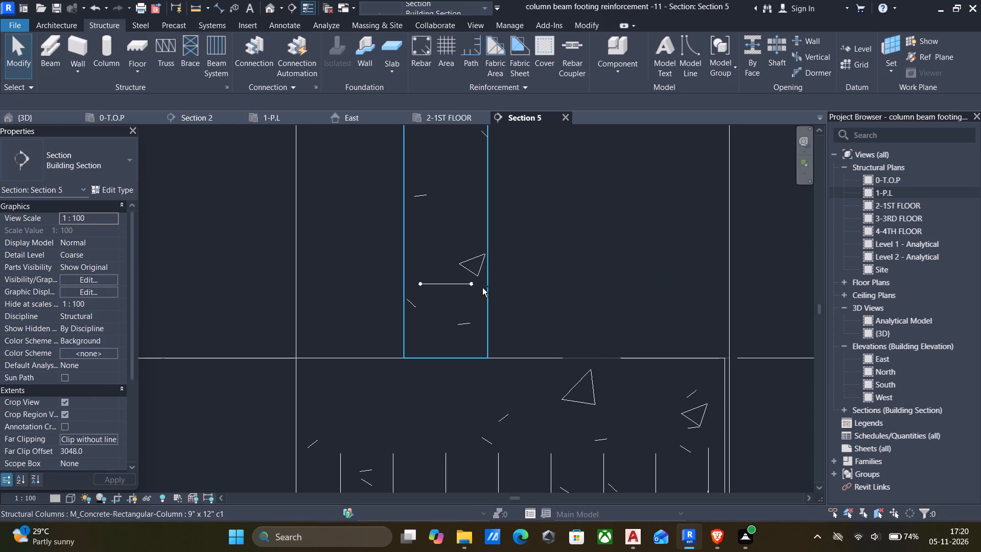
{"action": "left_click", "coordinate": [481, 287], "text": "ctrl"}
{"action": "left_click", "coordinate": [487, 290], "text": "ctrl"}
{"action": "left_click", "coordinate": [499, 291]}
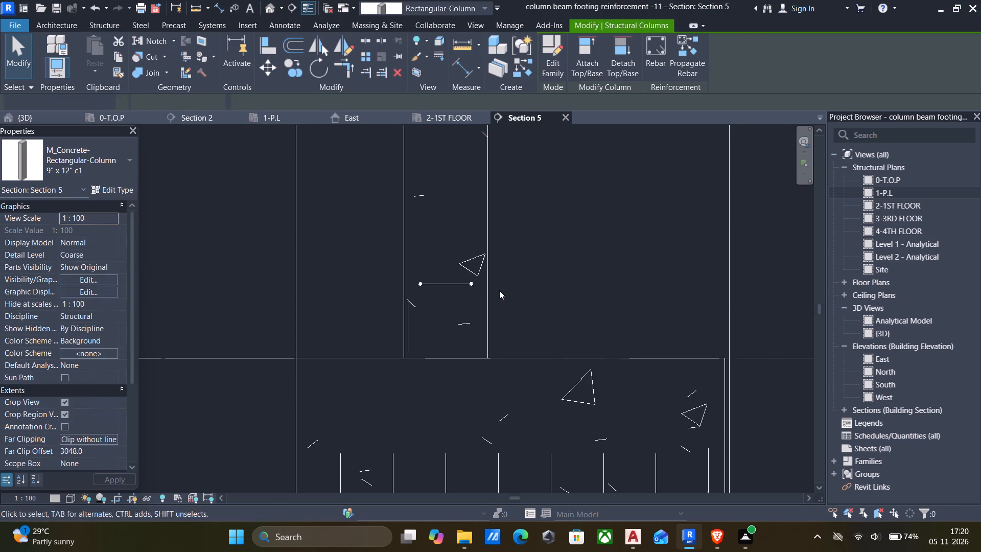
{"action": "left_click", "coordinate": [466, 284], "text": "ctrl"}
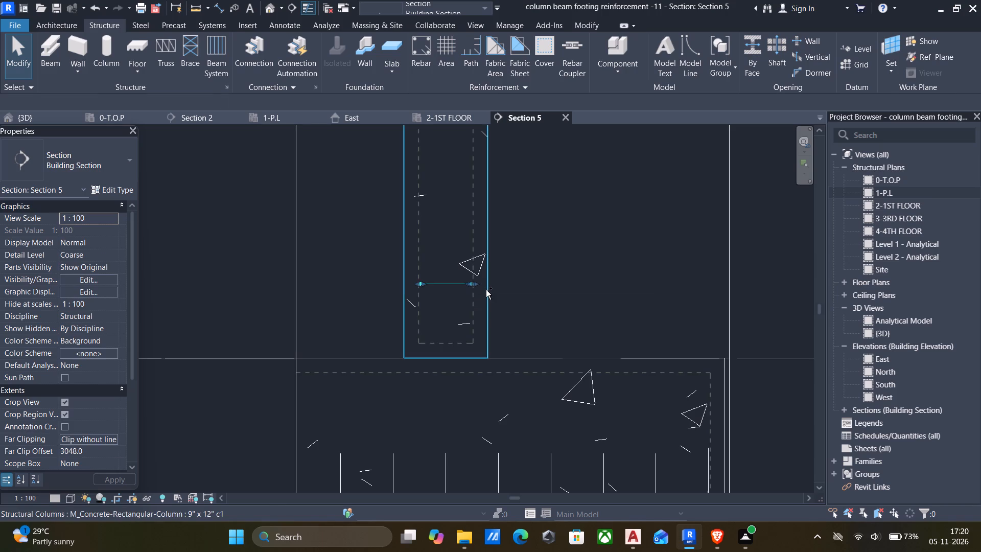
{"action": "left_click", "coordinate": [486, 290], "text": "ctrl"}
{"action": "left_click", "coordinate": [507, 271]}
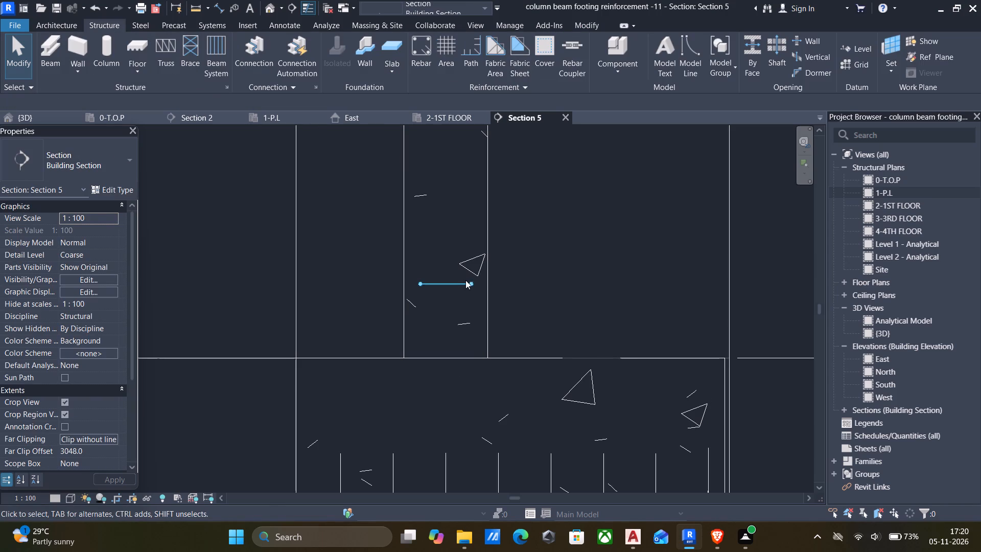
{"action": "left_click", "coordinate": [466, 283], "text": "ctrl"}
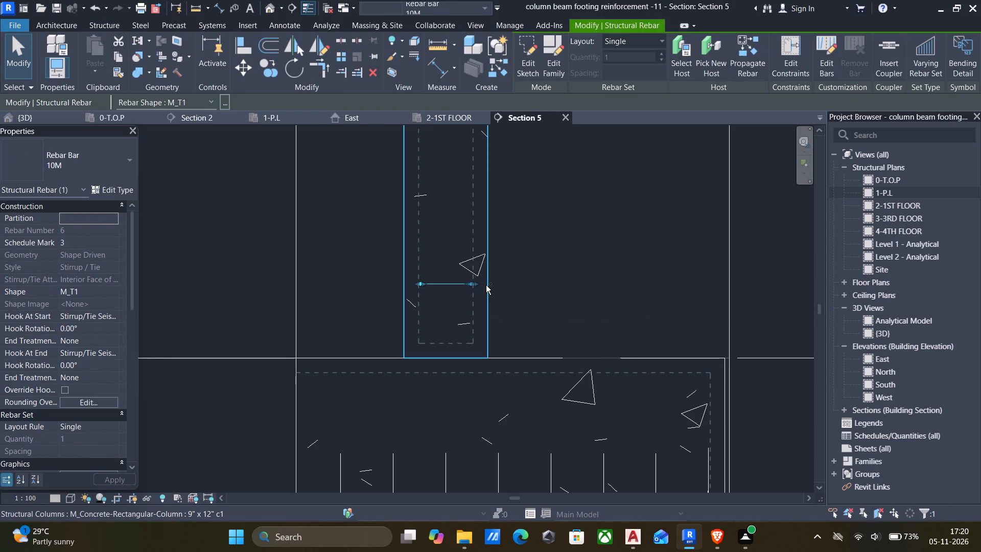
{"action": "left_click", "coordinate": [488, 286], "text": "ctrl"}
{"action": "left_click", "coordinate": [493, 282]}
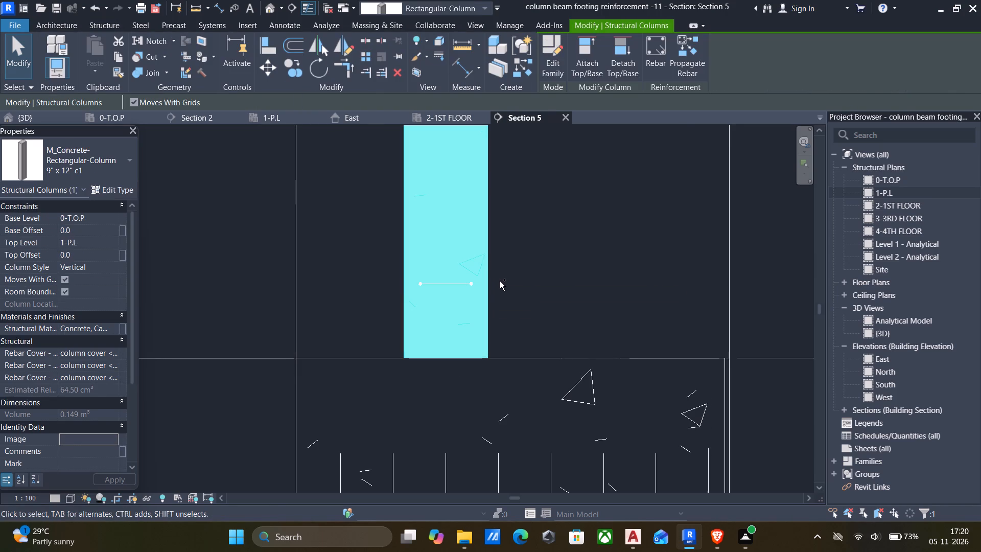
{"action": "left_click", "coordinate": [504, 279]}
Distribute the column's M_T1 tie along its height with the Maximum Spacing layout at 150 mm.
{"action": "left_click", "coordinate": [472, 282]}
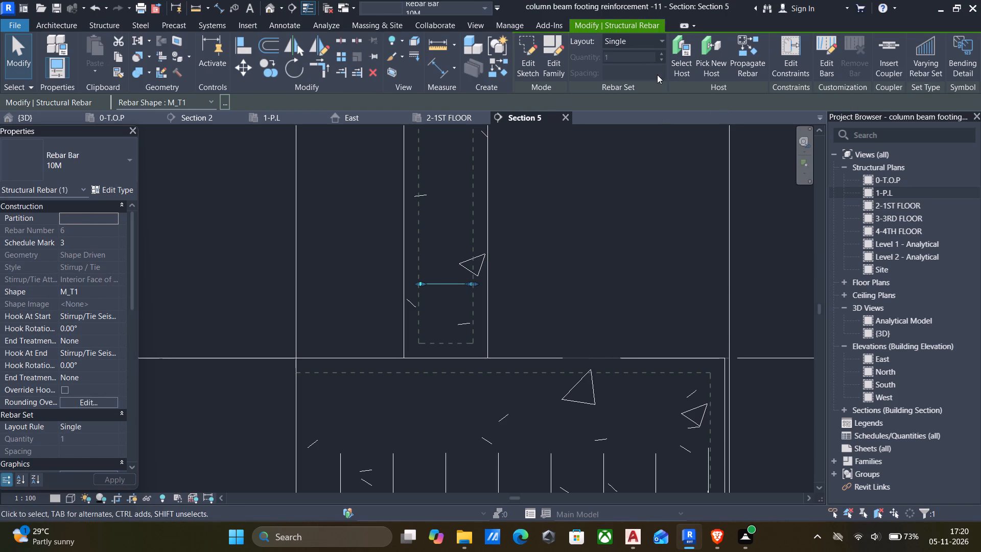
{"action": "left_click", "coordinate": [663, 42]}
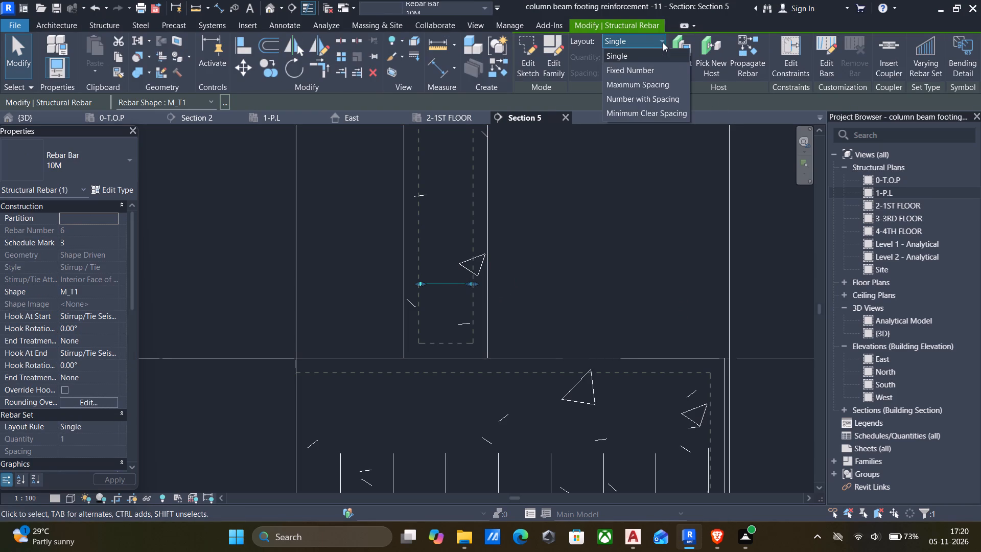
{"action": "left_click", "coordinate": [653, 87]}
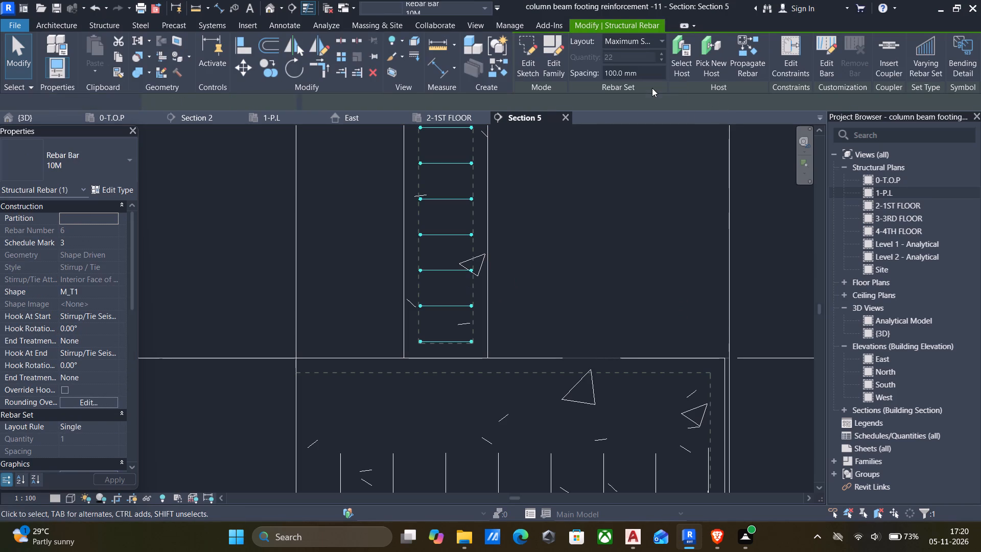
{"action": "left_click", "coordinate": [649, 77]}
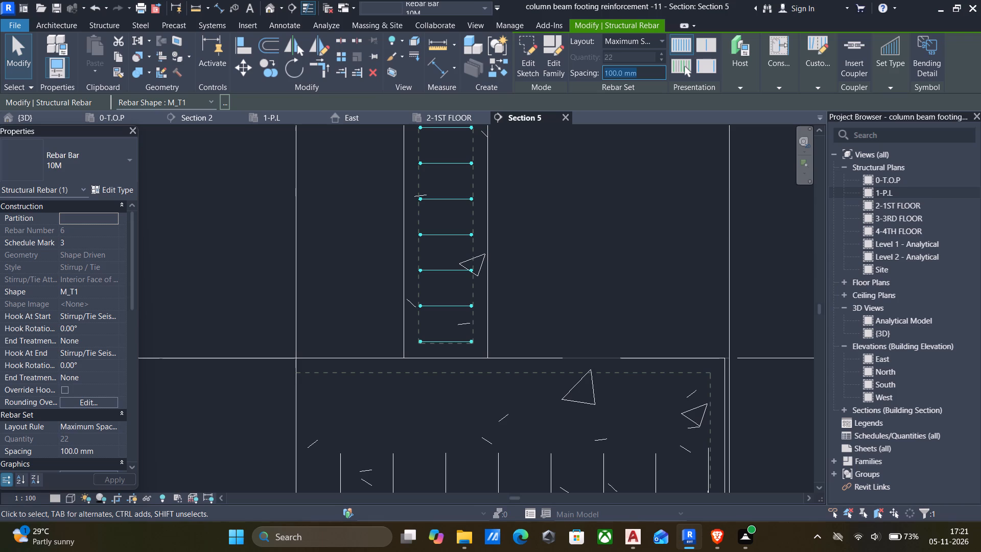
{"action": "type", "text": "15"}
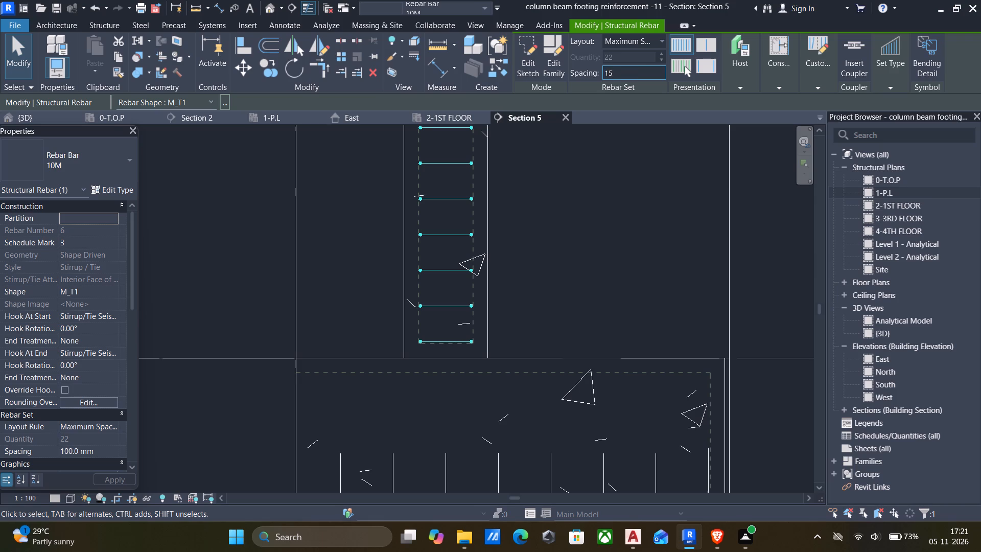
{"action": "key", "text": "0"}
{"action": "type", "text": "mm"}
{"action": "key", "text": "Return"}
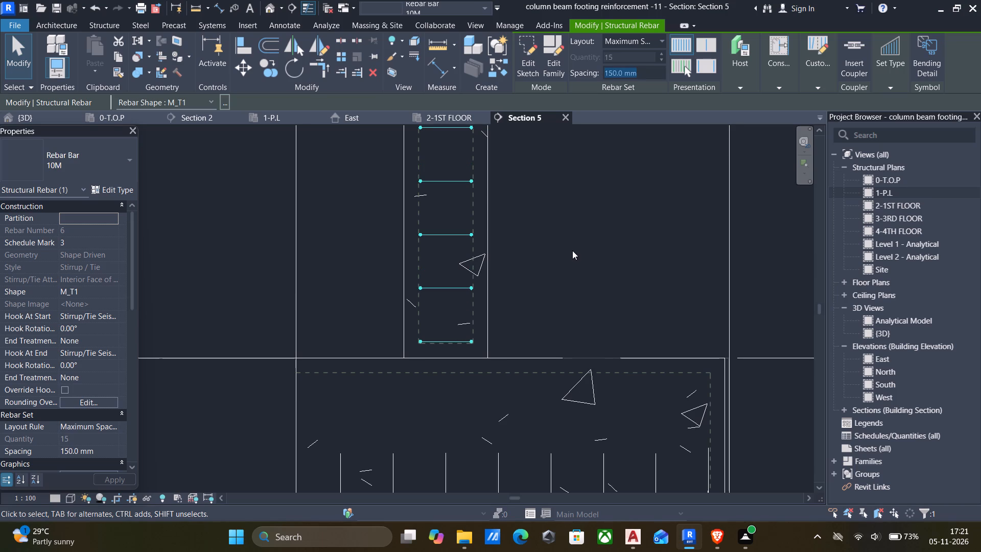
{"action": "left_click", "coordinate": [606, 246]}
Examine the tie set's distribution over the full column height between 0-T.O.P and 1-P.L in the section.
{"action": "scroll", "coordinate": [589, 242], "scroll_direction": "down", "scroll_amount": 2}
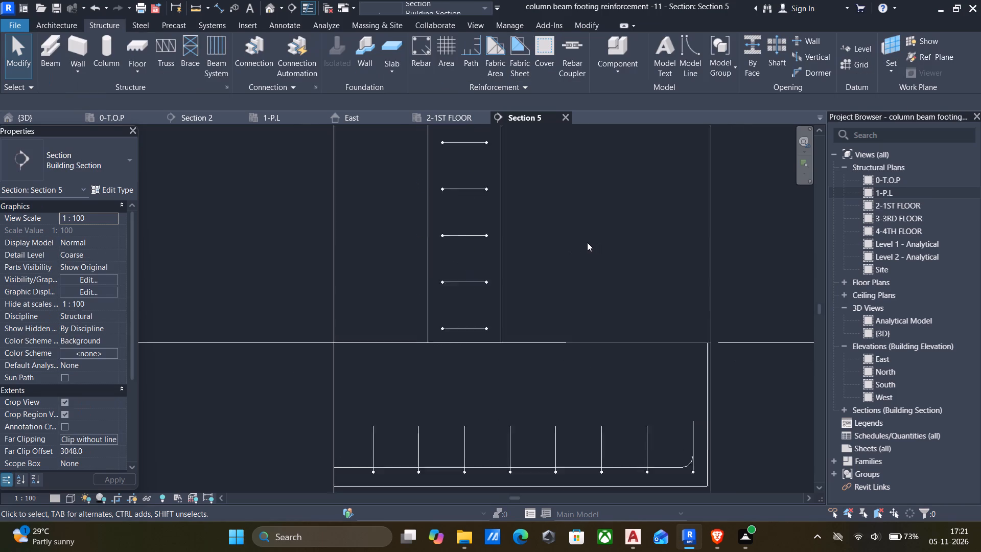
{"action": "scroll", "coordinate": [587, 242], "scroll_direction": "down", "scroll_amount": 11}
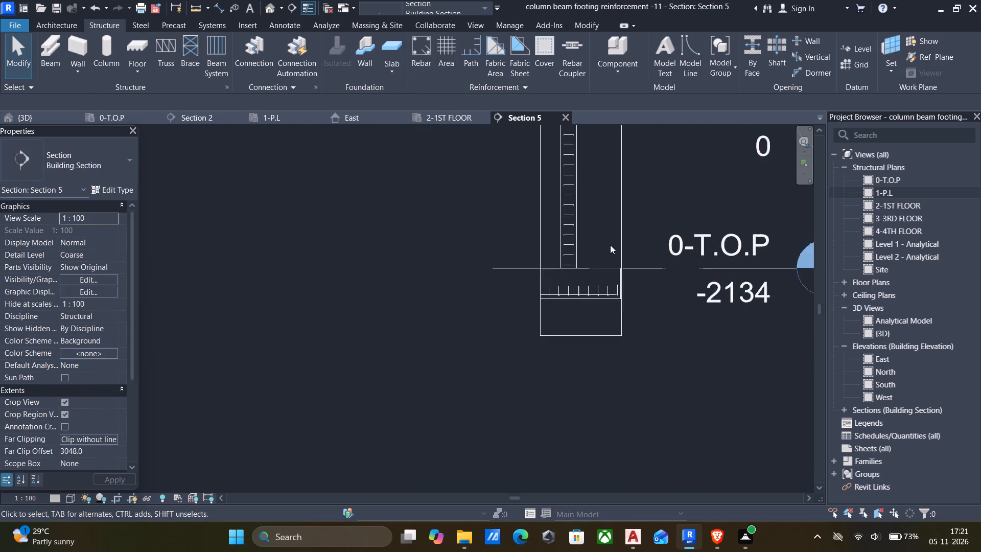
{"action": "scroll", "coordinate": [610, 245], "scroll_direction": "down", "scroll_amount": 4}
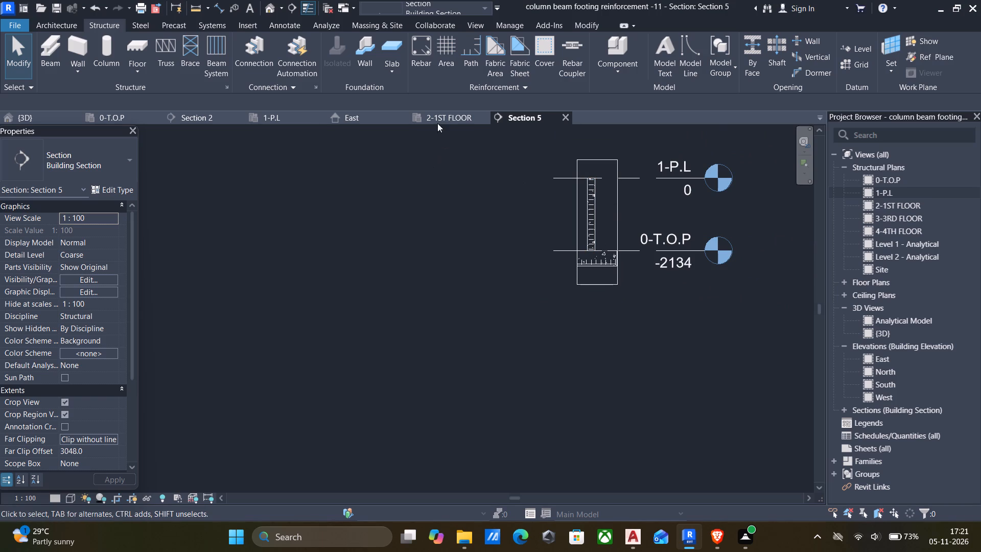
Select the column's M_T1 tie set in the 1-P.L plan and examine how it sits in the column in 3D.
{"action": "left_click", "coordinate": [21, 119]}
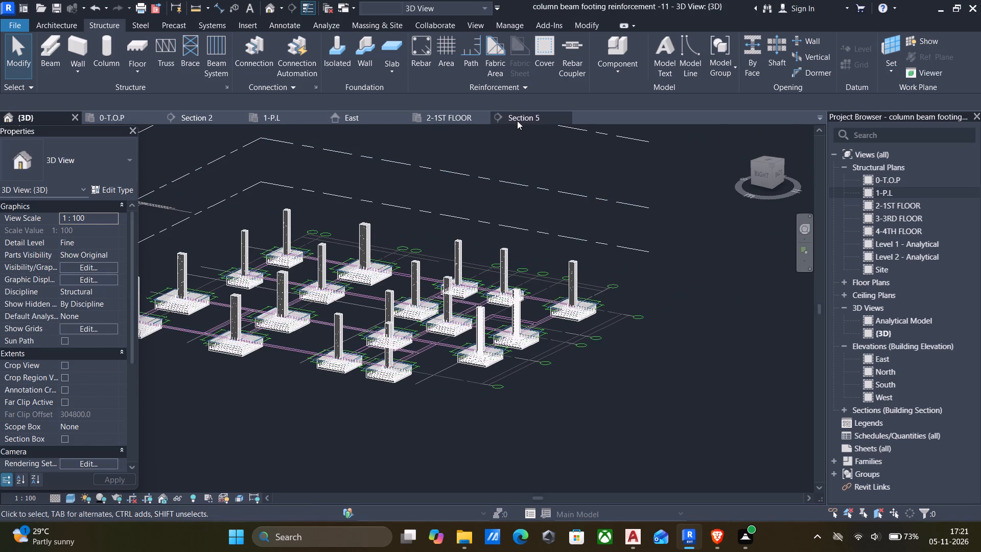
{"action": "left_click", "coordinate": [436, 120]}
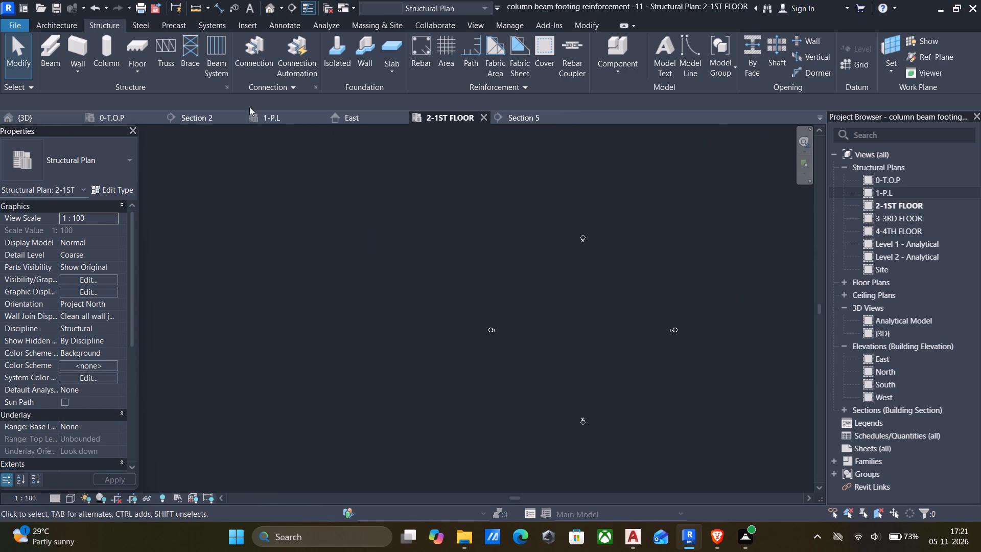
{"action": "left_click", "coordinate": [277, 117]}
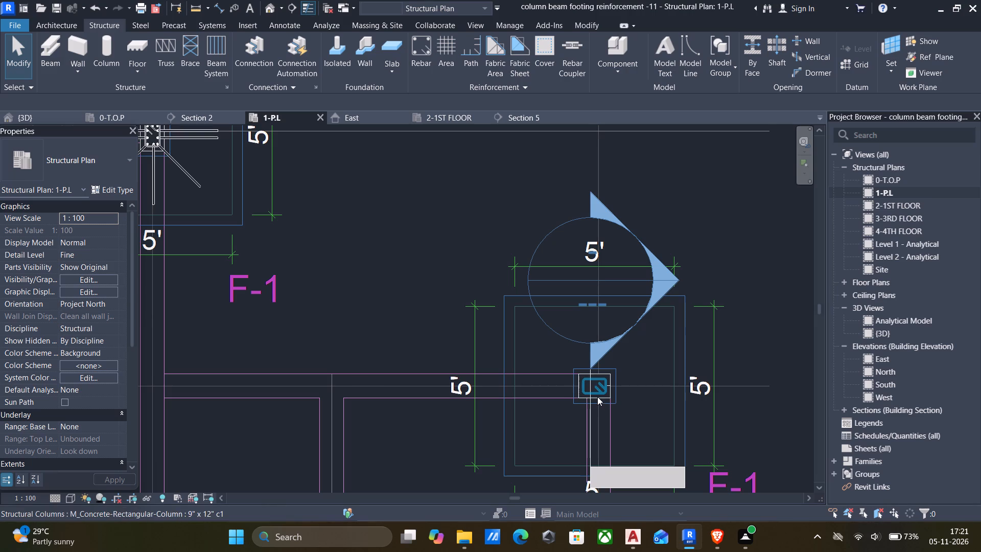
{"action": "left_click", "coordinate": [597, 397]}
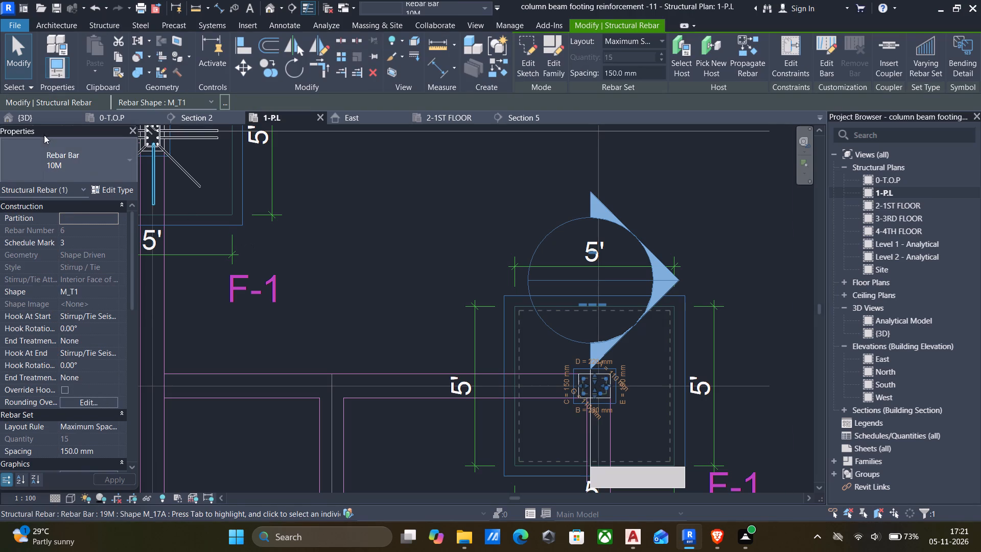
{"action": "left_click", "coordinate": [54, 123]}
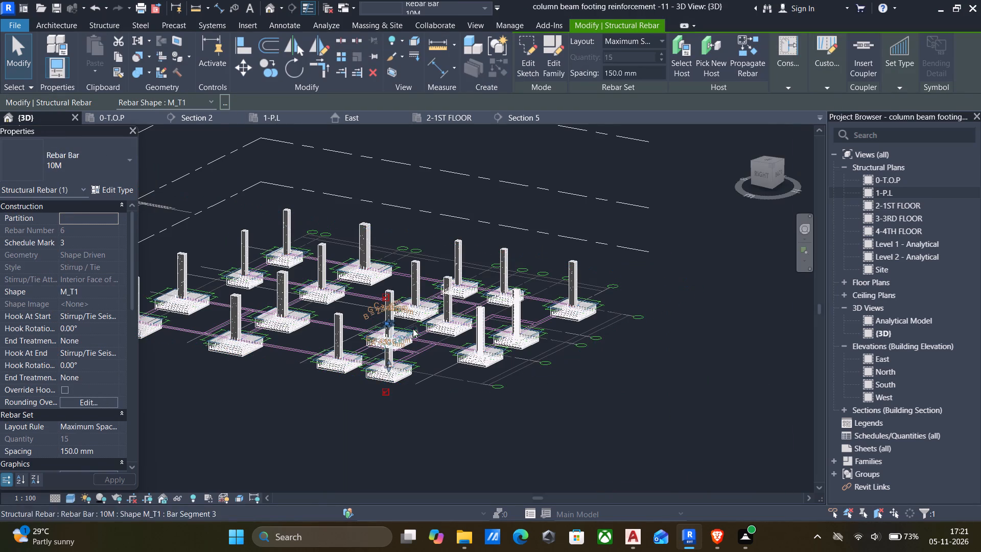
{"action": "scroll", "coordinate": [415, 330], "scroll_direction": "up", "scroll_amount": 9}
{"action": "scroll", "coordinate": [345, 353], "scroll_direction": "up", "scroll_amount": 5}
{"action": "scroll", "coordinate": [307, 321], "scroll_direction": "up", "scroll_amount": 2}
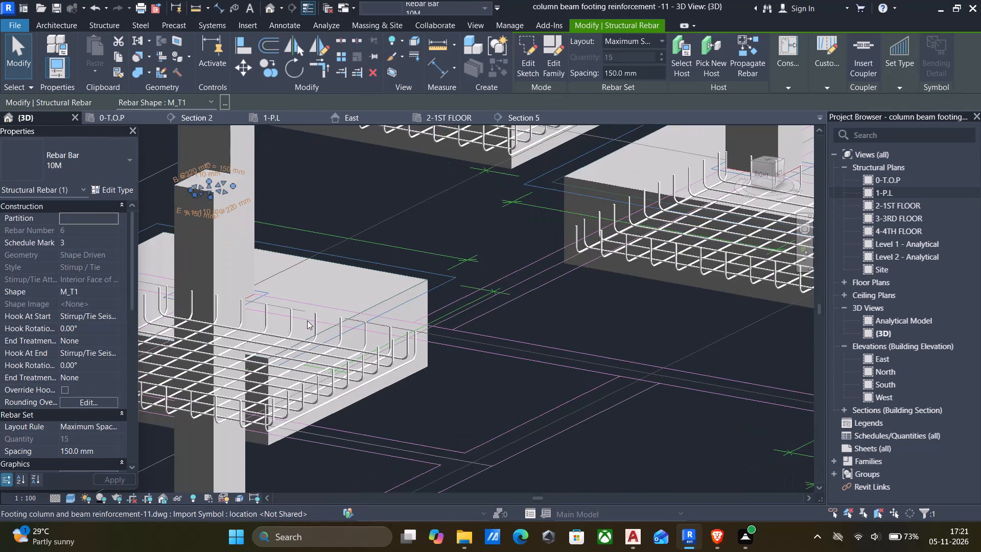
{"action": "middle_click_drag", "start_coordinate": [308, 320], "coordinate": [494, 351]}
{"action": "scroll", "coordinate": [413, 313], "scroll_direction": "up", "scroll_amount": 3}
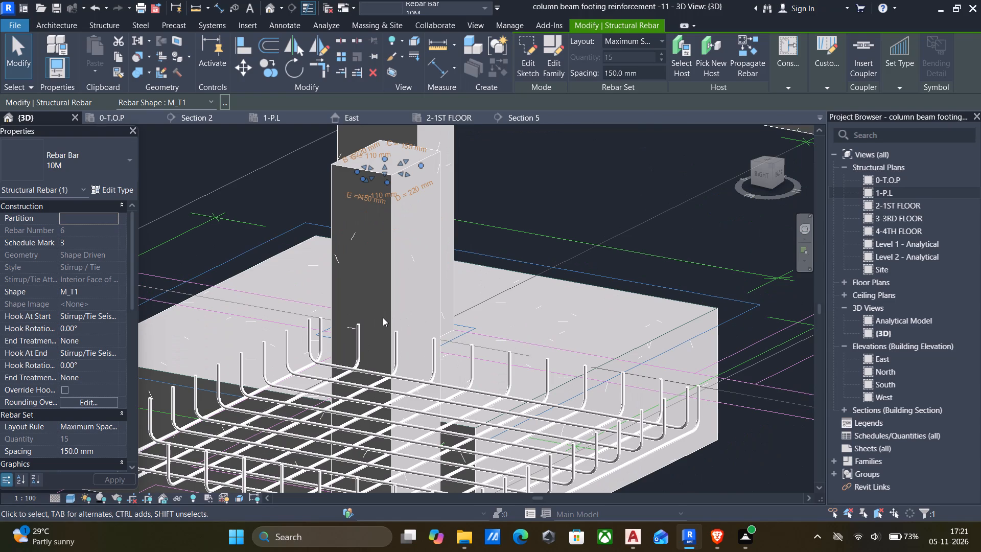
{"action": "middle_click_drag", "start_coordinate": [383, 319], "coordinate": [450, 349], "text": "shift"}
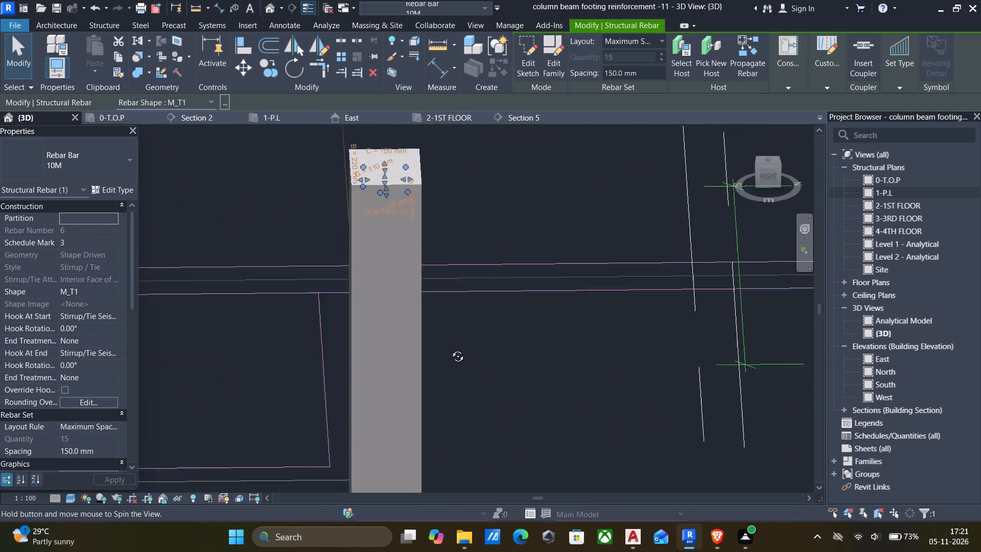
{"action": "middle_click_drag", "start_coordinate": [450, 349], "coordinate": [452, 374], "text": "shift"}
{"action": "scroll", "coordinate": [433, 307], "scroll_direction": "up", "scroll_amount": 4}
{"action": "scroll", "coordinate": [411, 301], "scroll_direction": "down", "scroll_amount": 3}
{"action": "scroll", "coordinate": [419, 282], "scroll_direction": "up", "scroll_amount": 5}
{"action": "scroll", "coordinate": [391, 279], "scroll_direction": "down", "scroll_amount": 2}
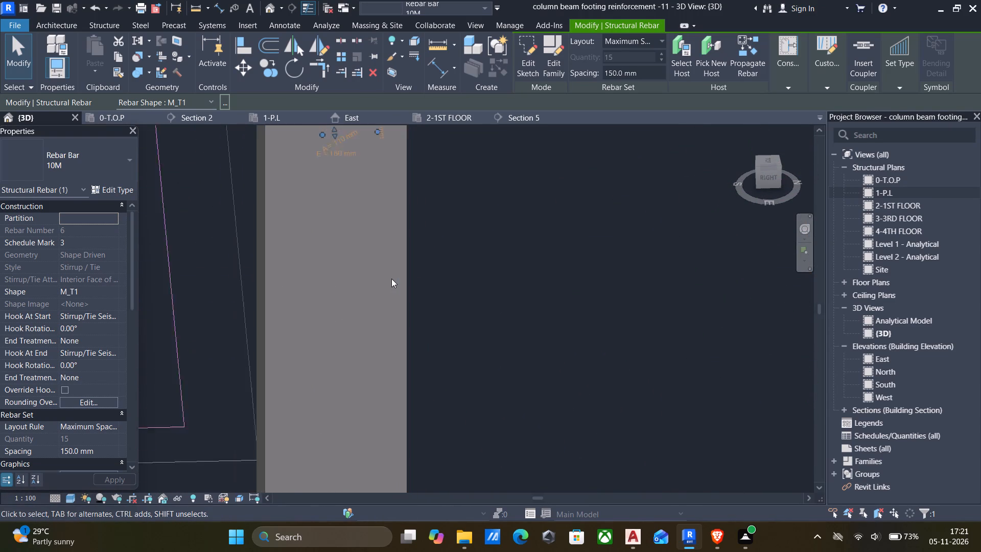
{"action": "scroll", "coordinate": [391, 279], "scroll_direction": "down", "scroll_amount": 4}
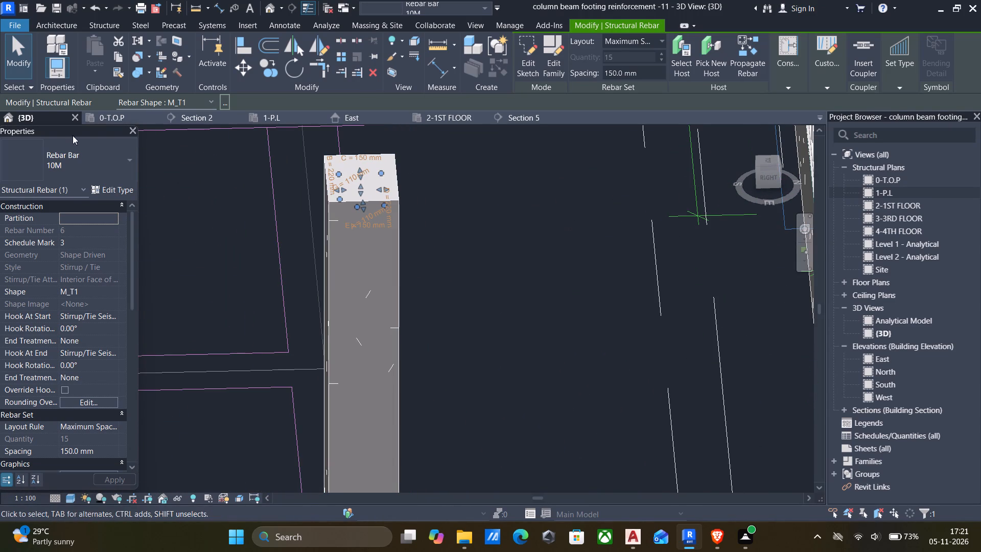
Inspect the M_T1 tie's shape and its fit inside the 9" x 12" column's outline in the 1-P.L plan.
{"action": "left_click", "coordinate": [285, 118]}
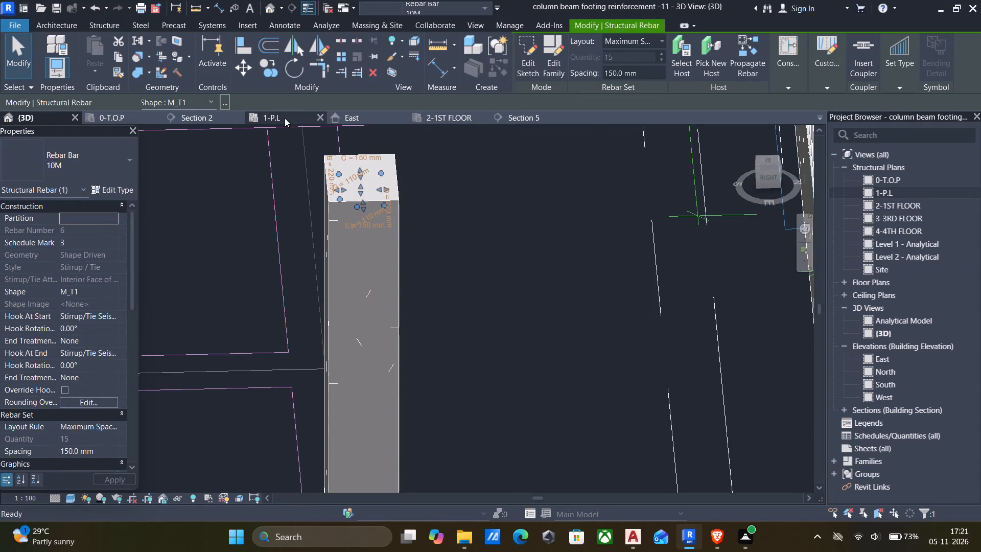
{"action": "left_click", "coordinate": [427, 262]}
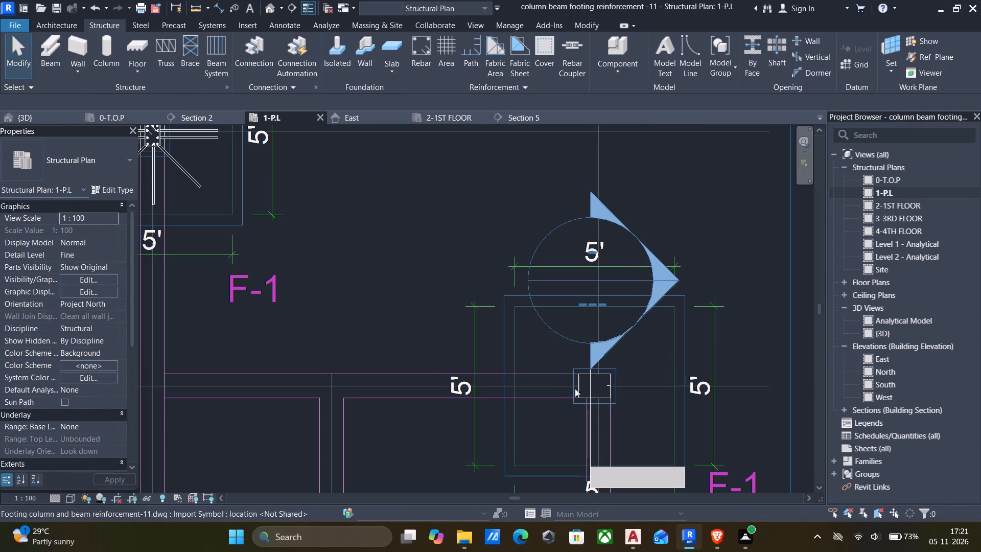
{"action": "scroll", "coordinate": [611, 390], "scroll_direction": "up", "scroll_amount": 11}
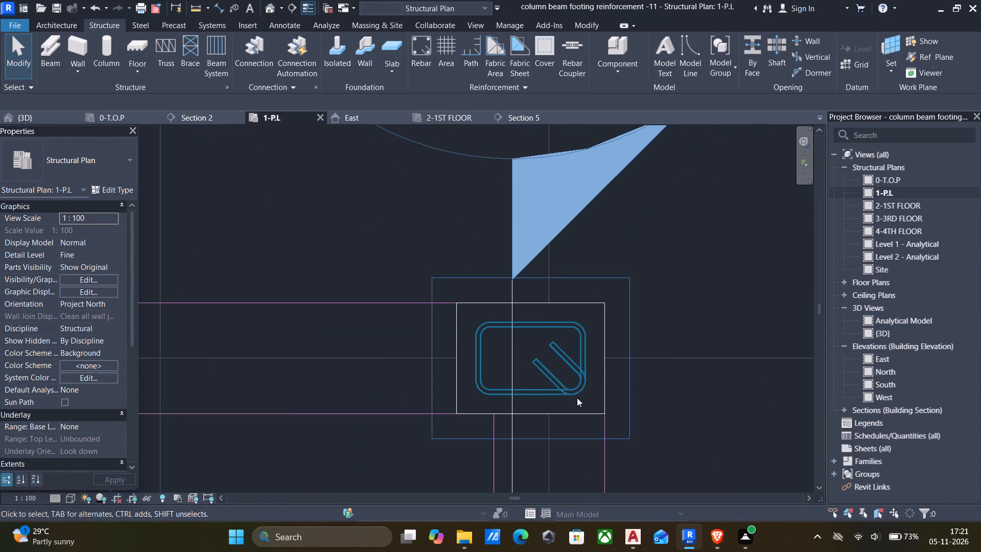
{"action": "left_click", "coordinate": [575, 390]}
{"action": "left_click", "coordinate": [671, 295]}
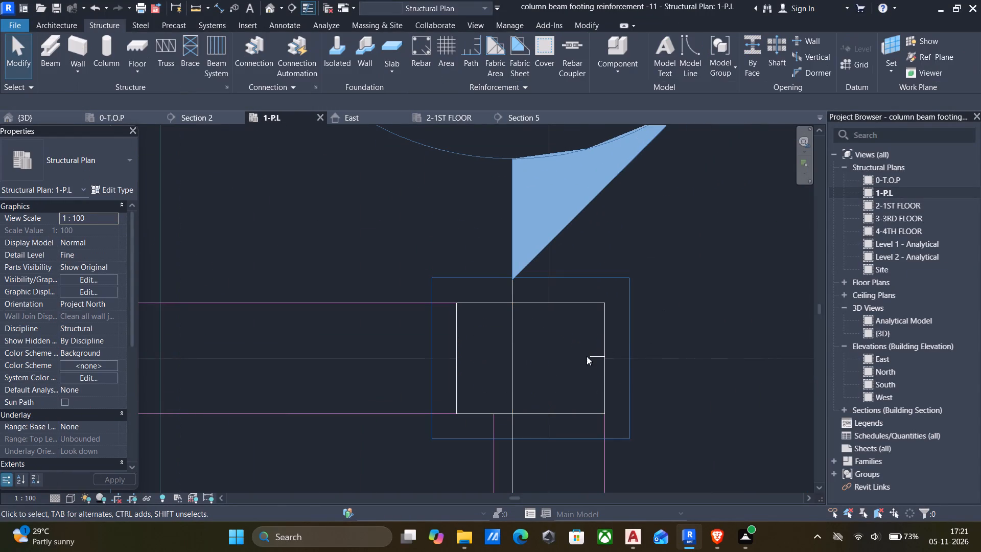
{"action": "left_click", "coordinate": [550, 329]}
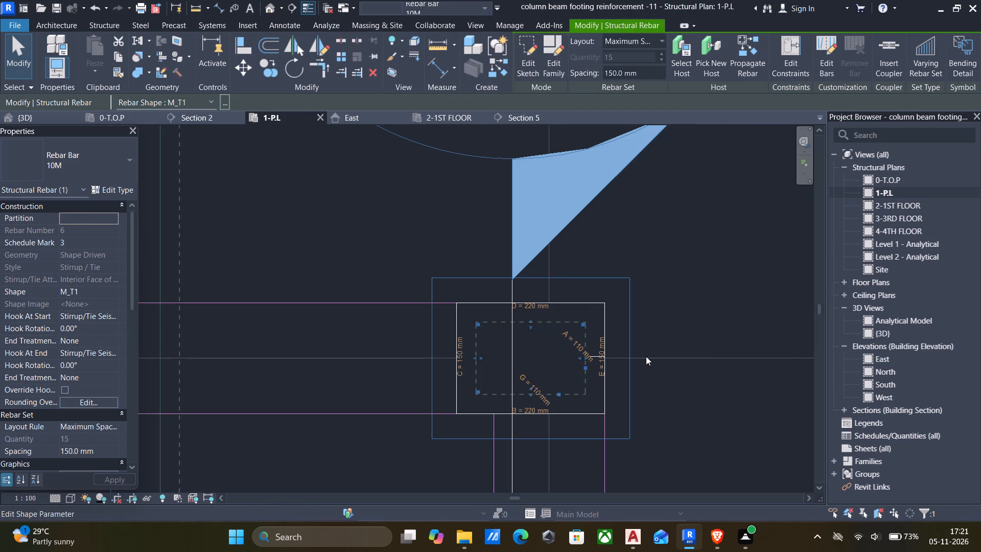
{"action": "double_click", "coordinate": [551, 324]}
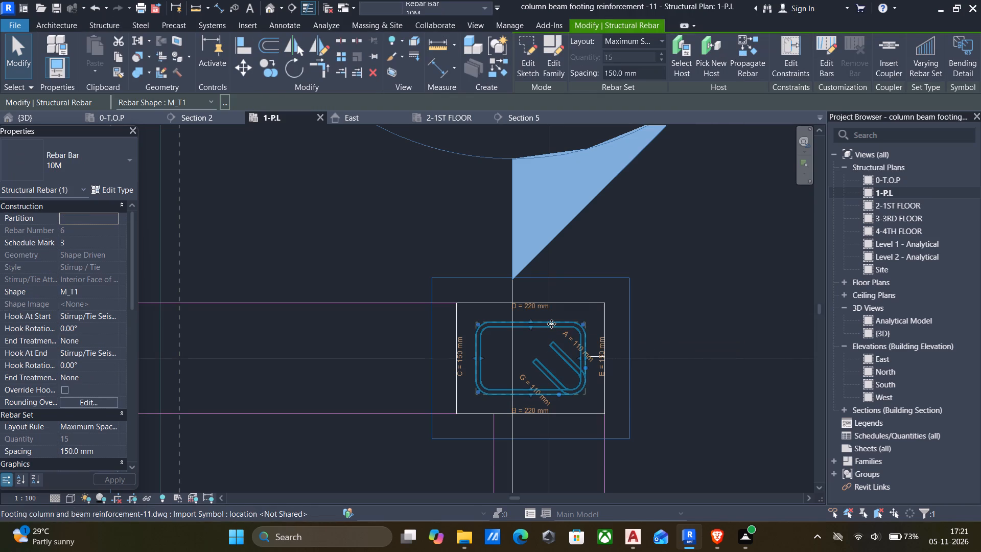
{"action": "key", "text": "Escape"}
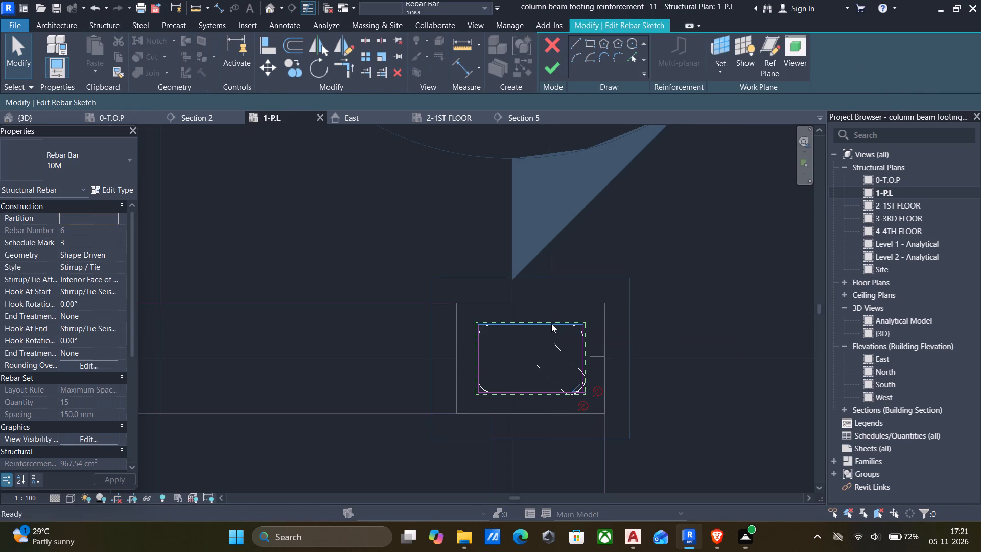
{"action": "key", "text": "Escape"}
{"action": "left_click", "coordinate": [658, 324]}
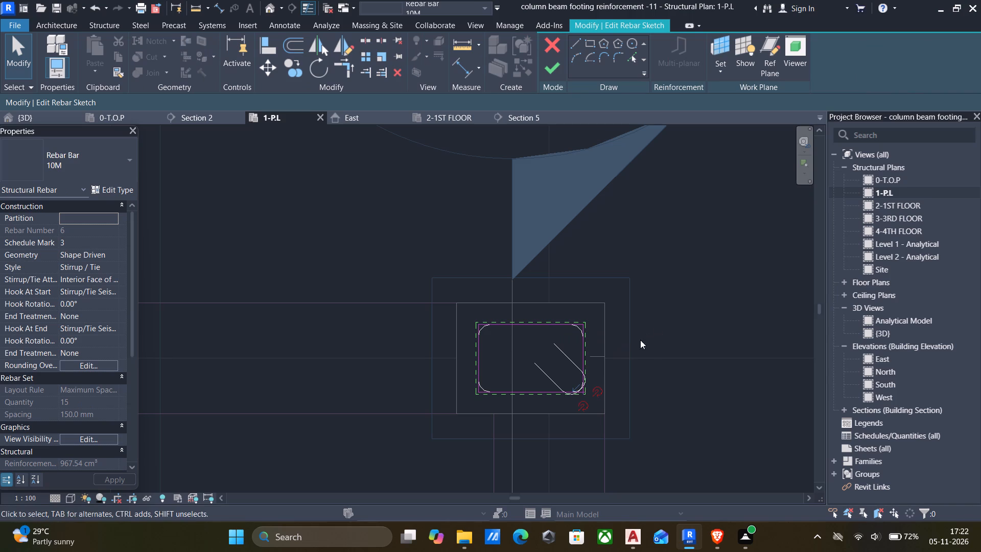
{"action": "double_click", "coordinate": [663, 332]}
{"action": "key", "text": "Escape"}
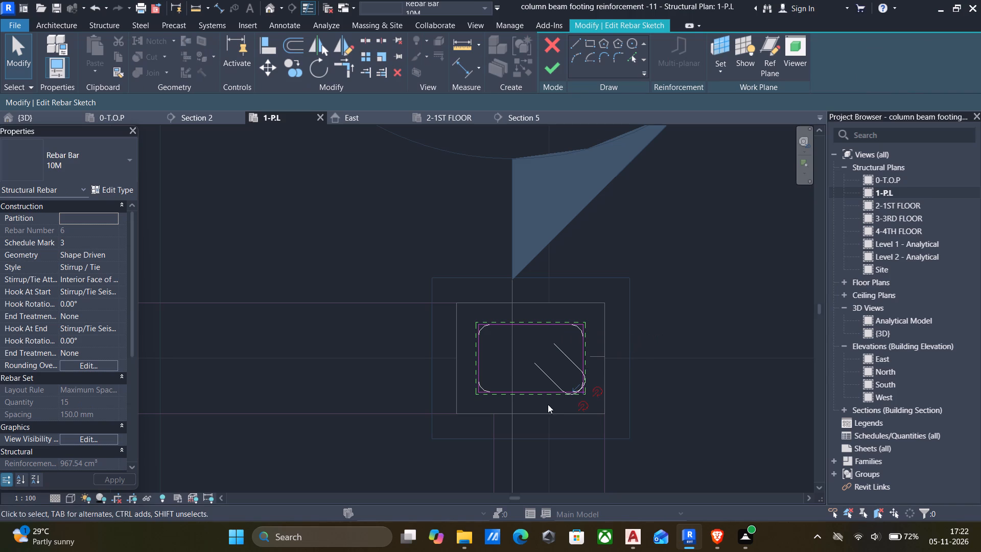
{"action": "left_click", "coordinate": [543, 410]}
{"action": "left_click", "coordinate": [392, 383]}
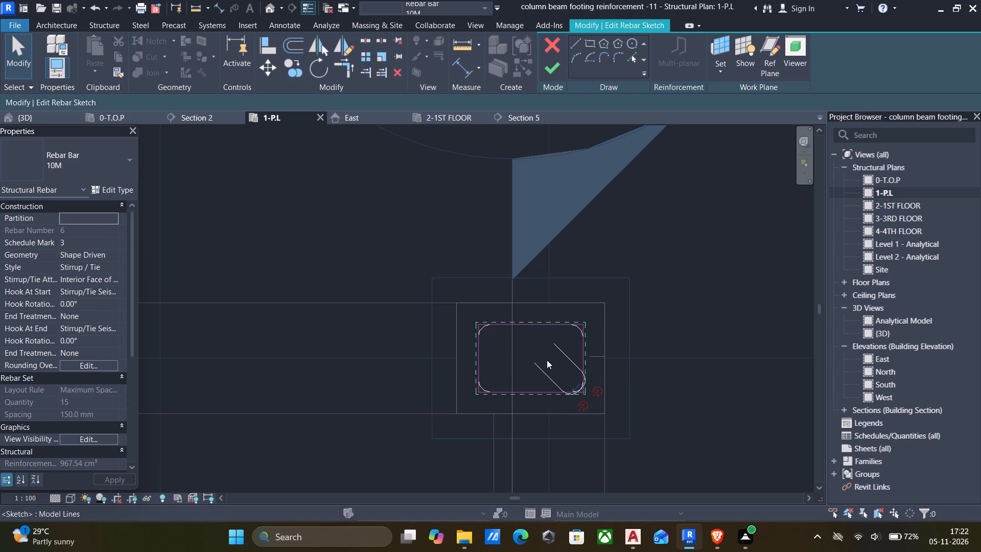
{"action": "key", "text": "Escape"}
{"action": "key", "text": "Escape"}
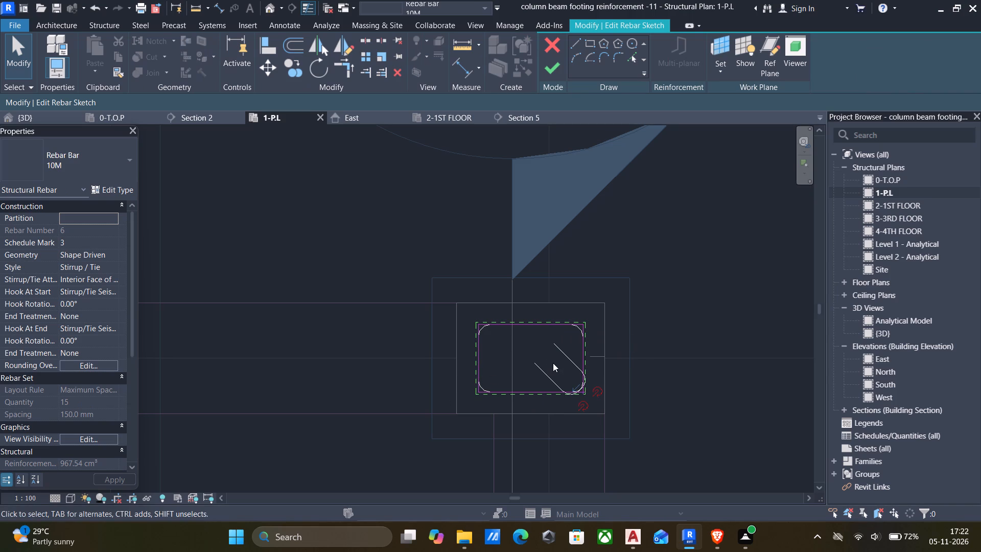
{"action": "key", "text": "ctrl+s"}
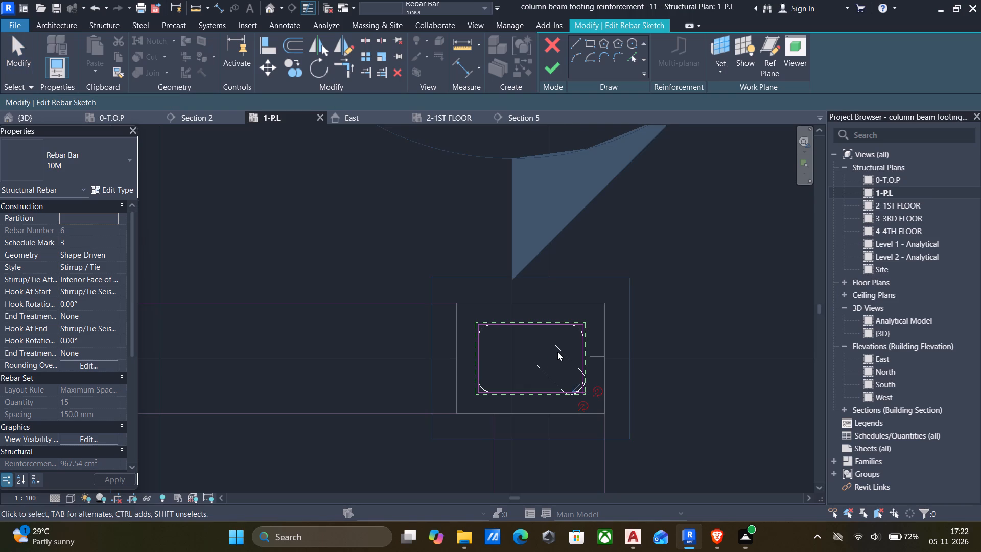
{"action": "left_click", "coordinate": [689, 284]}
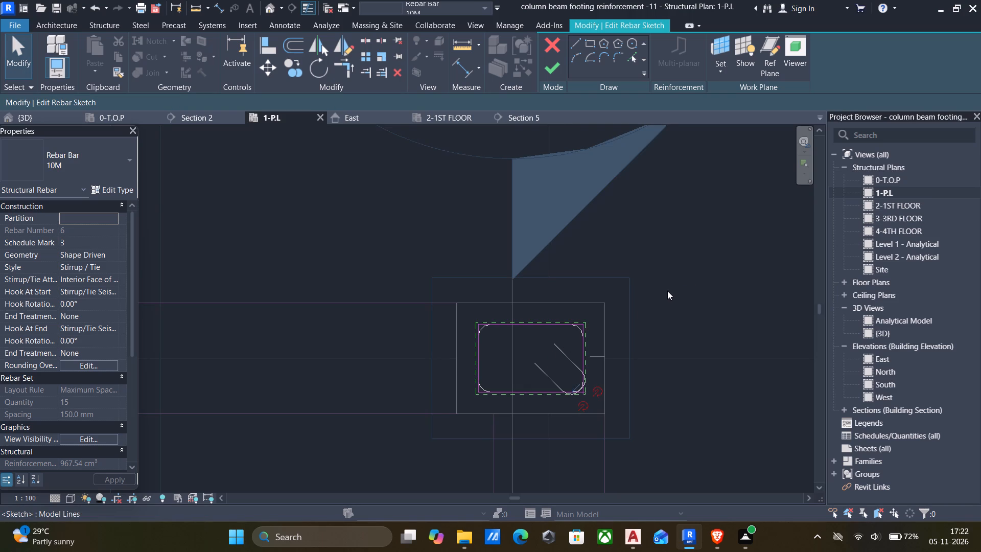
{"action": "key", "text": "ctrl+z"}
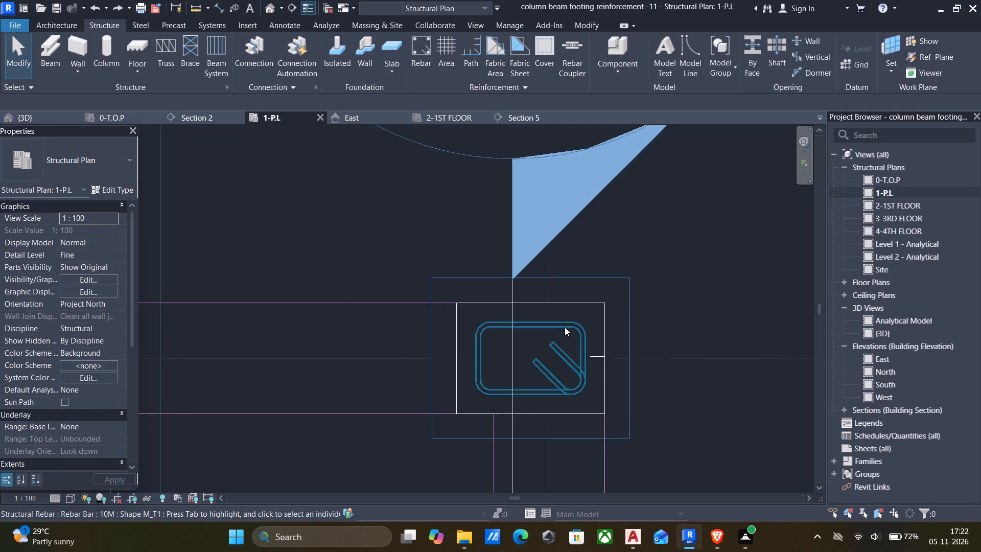
Select the column's 10M M_T1 tie set in the 1-P.L plan, with the neighbouring footings in view.
{"action": "left_click", "coordinate": [565, 327]}
{"action": "scroll", "coordinate": [656, 315], "scroll_direction": "down", "scroll_amount": 2}
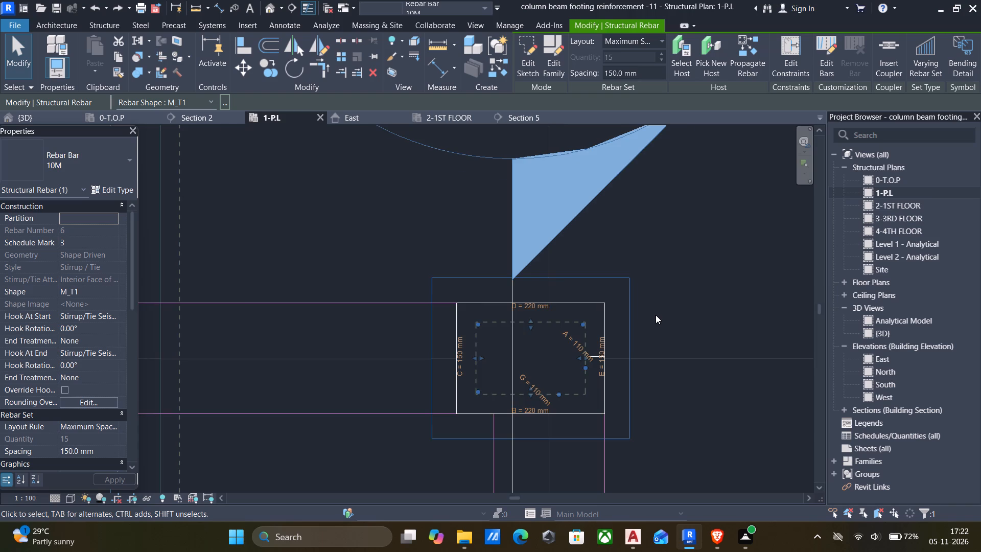
{"action": "scroll", "coordinate": [656, 315], "scroll_direction": "down", "scroll_amount": 15}
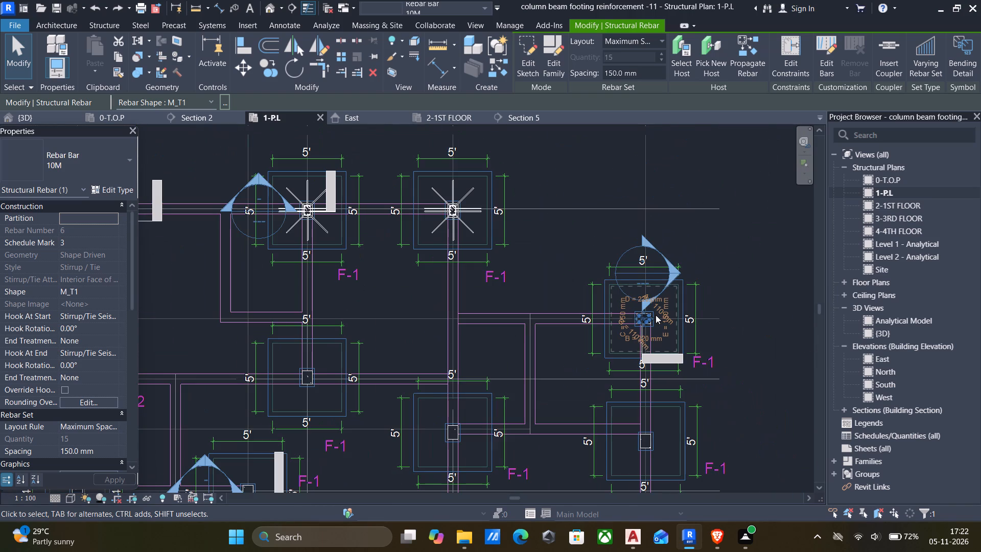
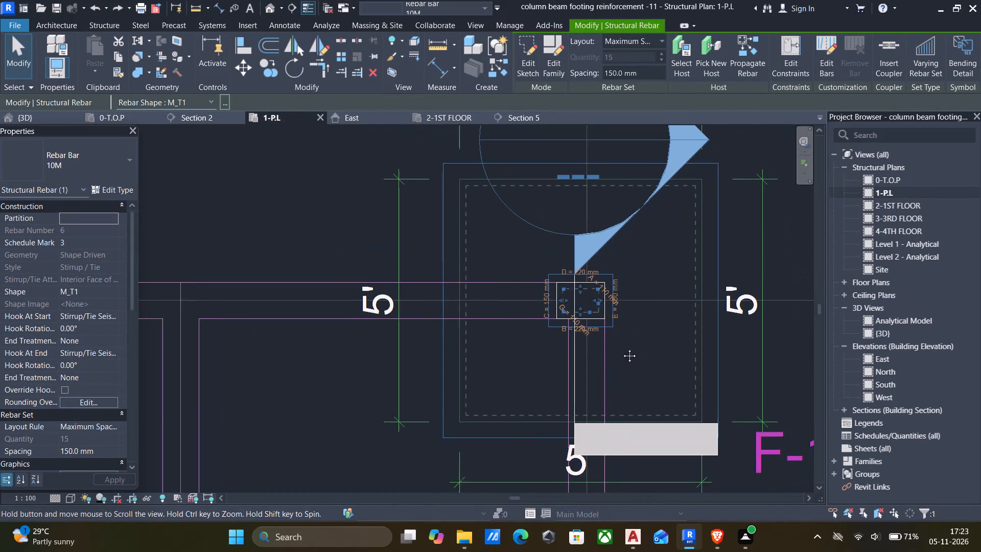
Examine the M_T1 stirrup set and its hooks inside the column at the footing in the 1-P.L plan.
{"action": "scroll", "coordinate": [601, 365], "scroll_direction": "up", "scroll_amount": 5}
{"action": "key", "text": "Escape"}
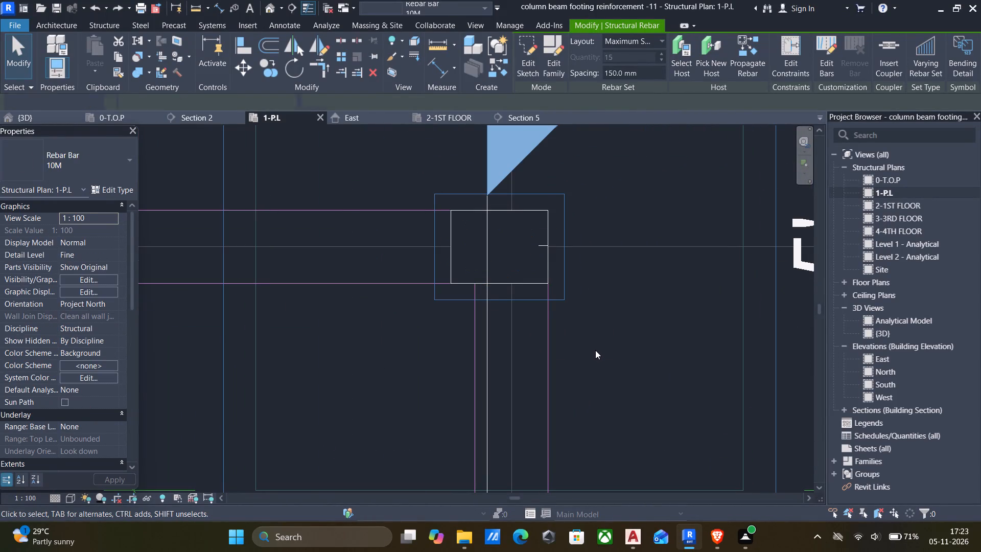
{"action": "left_click", "coordinate": [532, 261]}
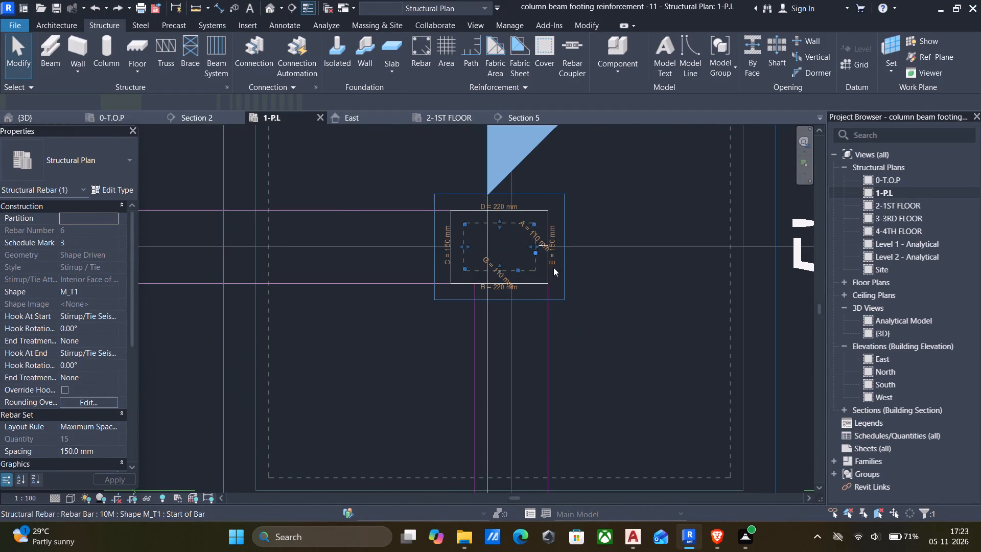
{"action": "left_click", "coordinate": [594, 290]}
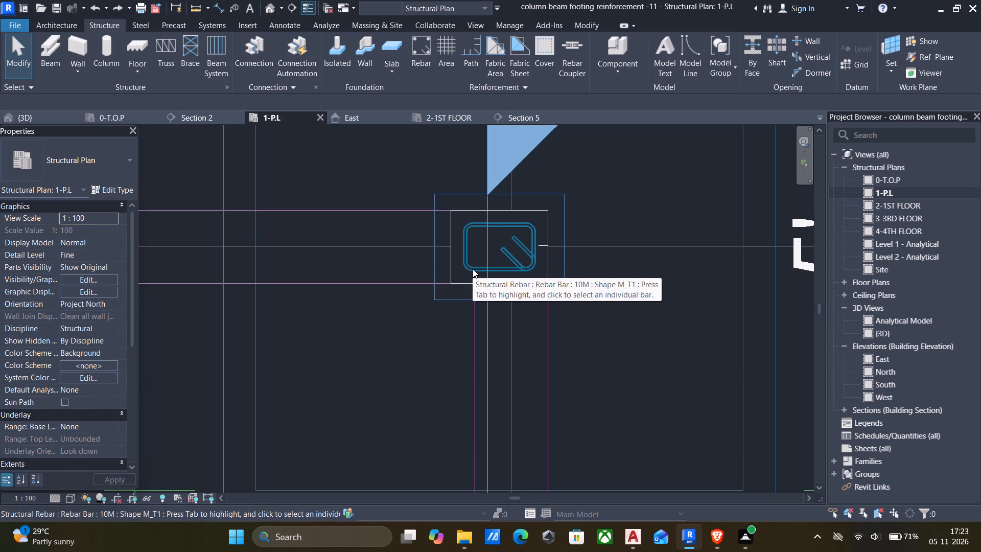
{"action": "key", "text": "Escape"}
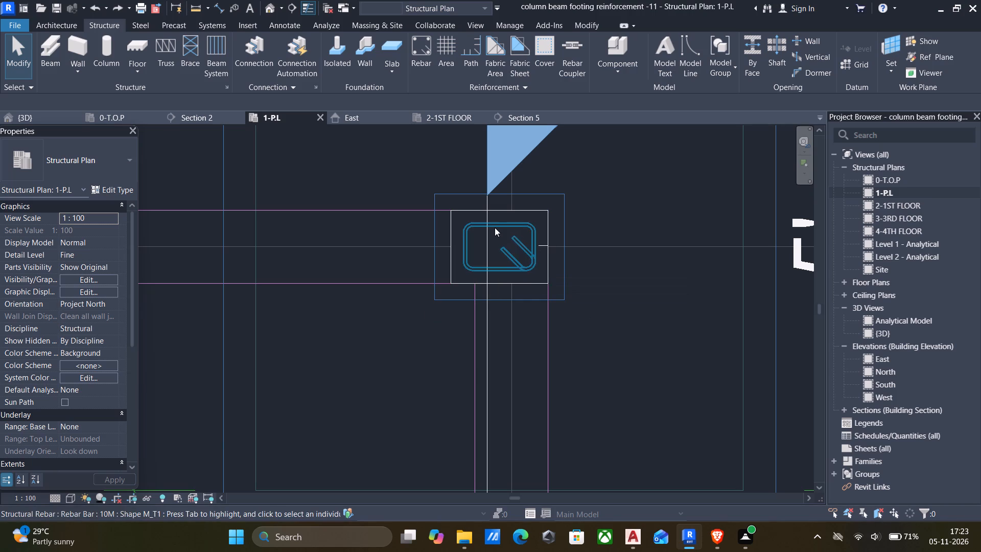
{"action": "scroll", "coordinate": [501, 234], "scroll_direction": "up", "scroll_amount": 8}
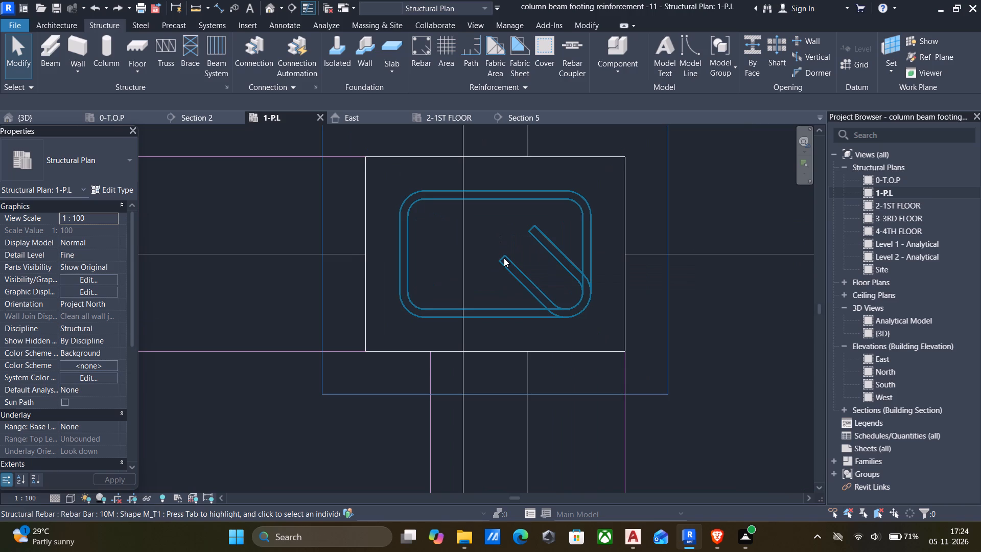
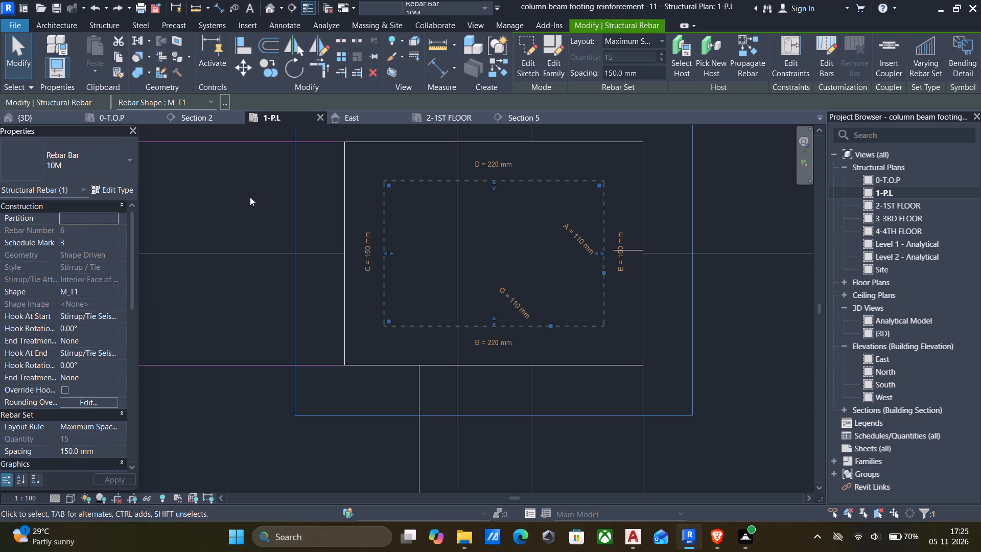
Check the Partition options for the column's M_T1 stirrup set, keeping the set selected.
{"action": "left_click", "coordinate": [99, 217]}
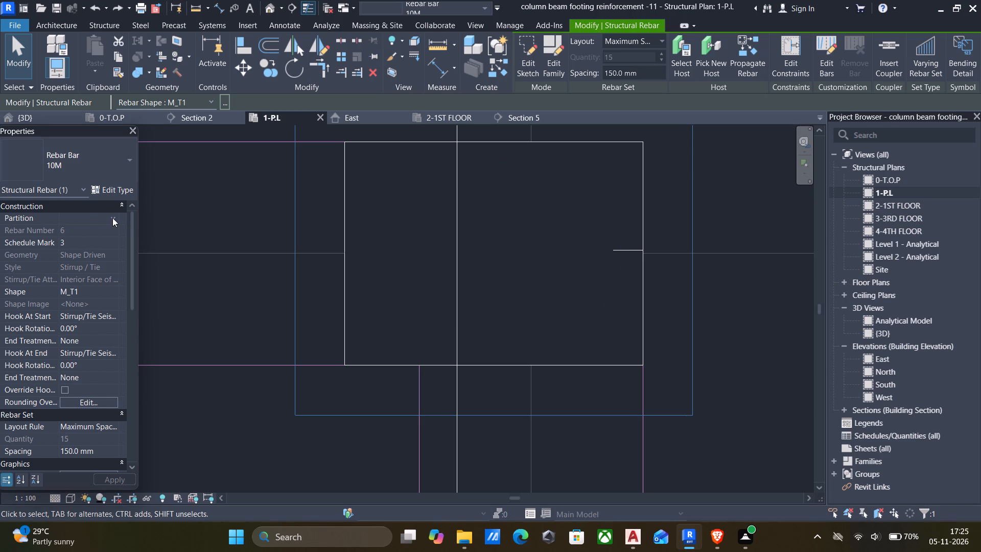
{"action": "left_click", "coordinate": [117, 217]}
{"action": "double_click", "coordinate": [113, 217]}
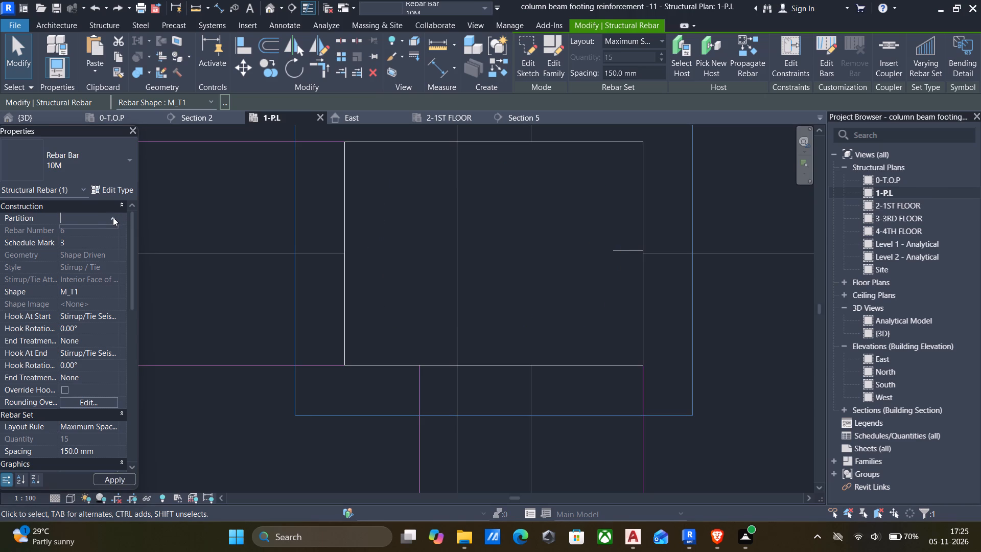
{"action": "left_click", "coordinate": [179, 199]}
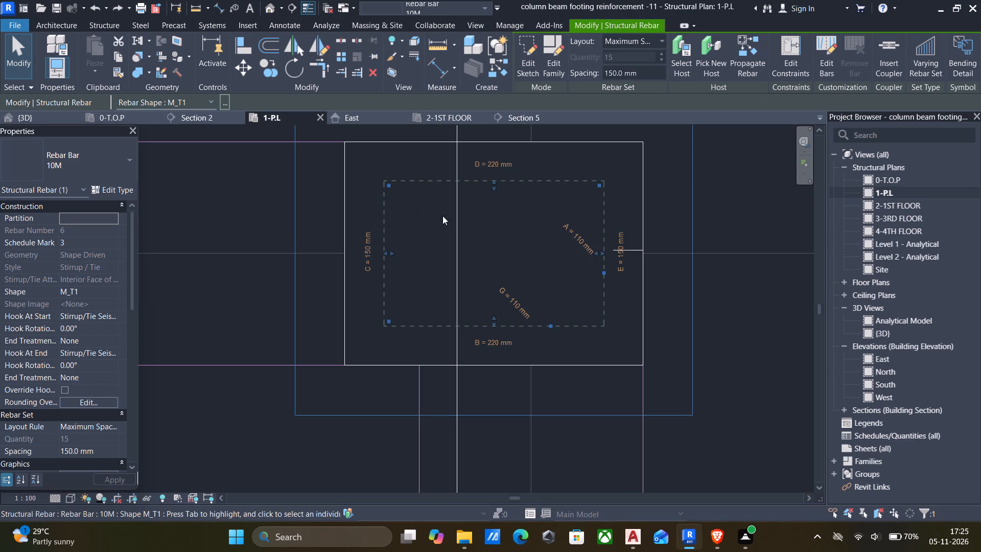
{"action": "left_click", "coordinate": [511, 181]}
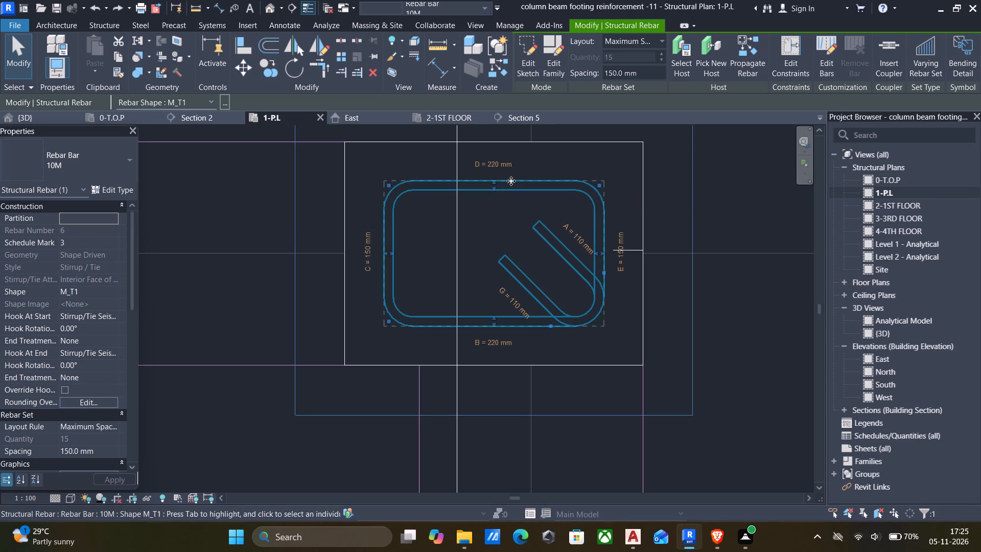